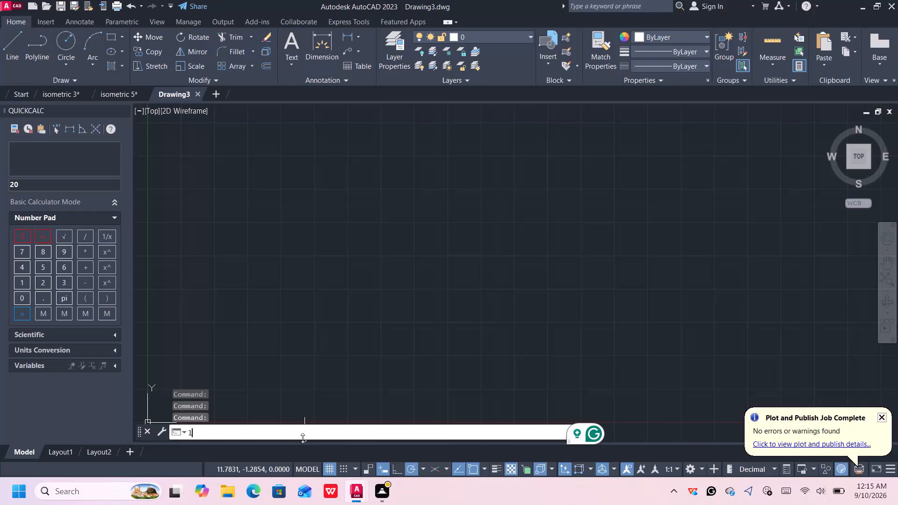
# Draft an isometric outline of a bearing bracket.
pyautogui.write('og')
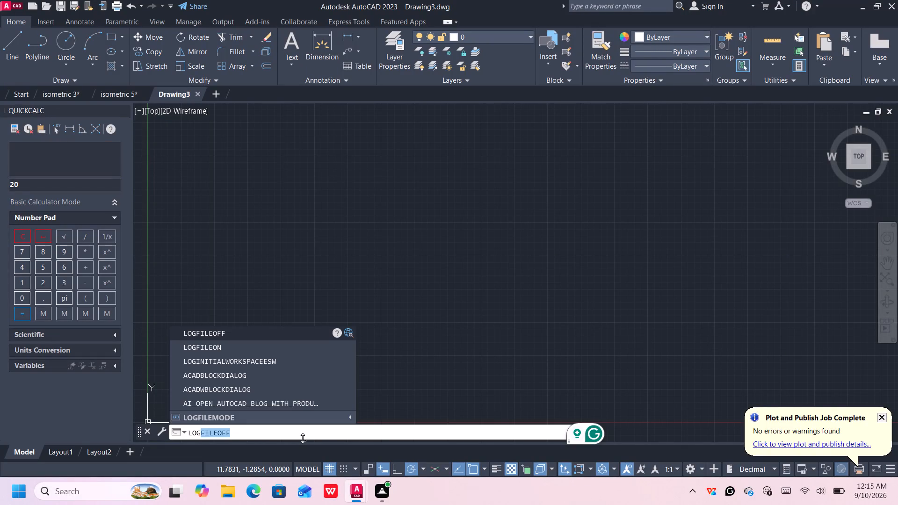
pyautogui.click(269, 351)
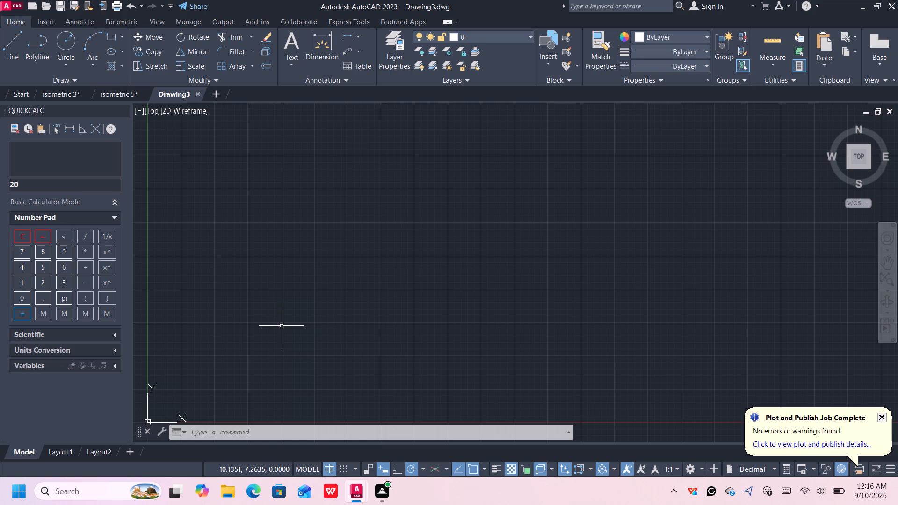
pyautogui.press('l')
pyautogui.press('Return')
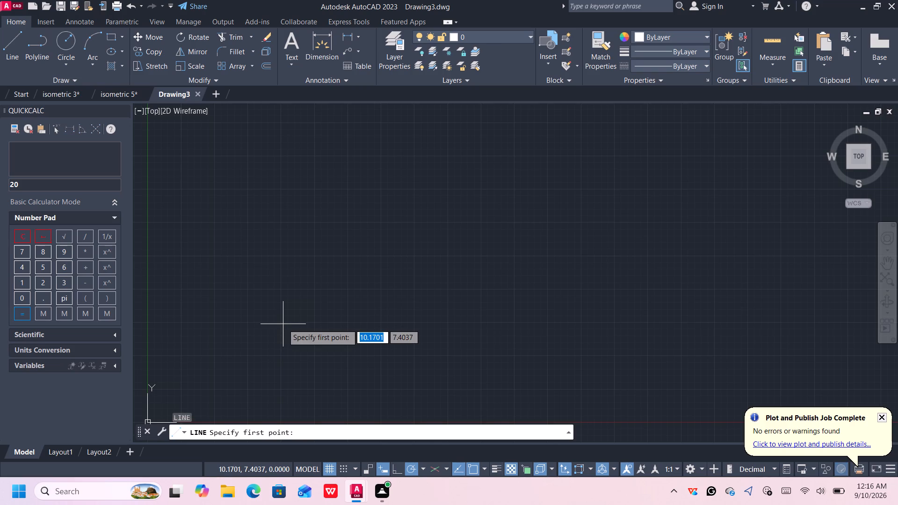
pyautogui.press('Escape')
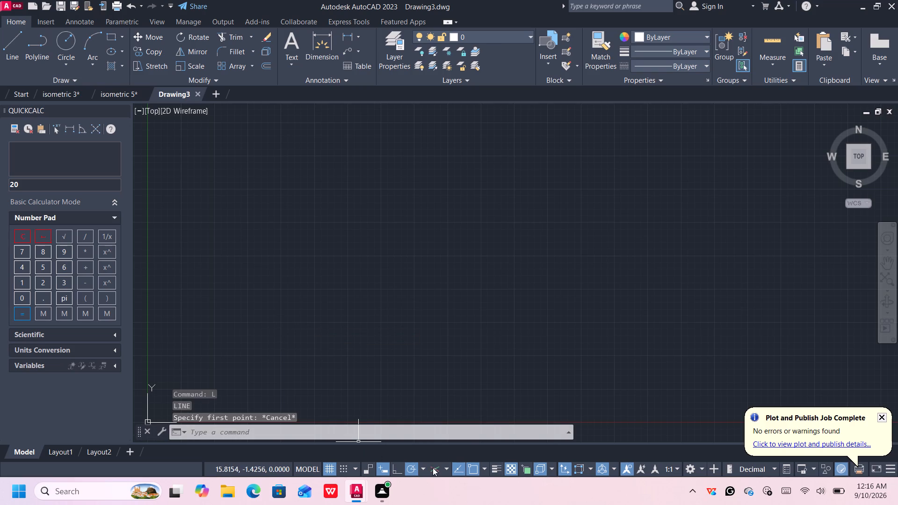
# Turn on isometric drafting with the top isoplane.
pyautogui.click(433, 468)
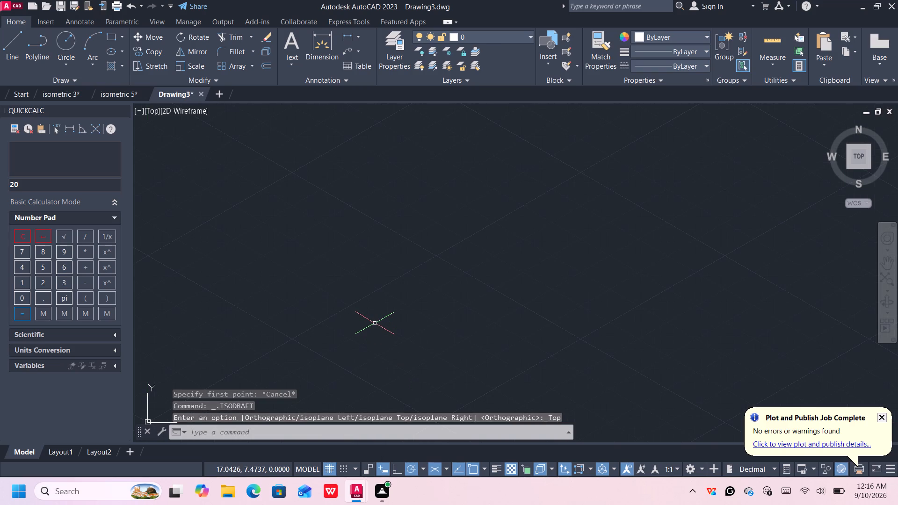
# Draw a single 53-unit line rising at 30° along the isometric axis.
pyautogui.press('l')
pyautogui.press('Return')
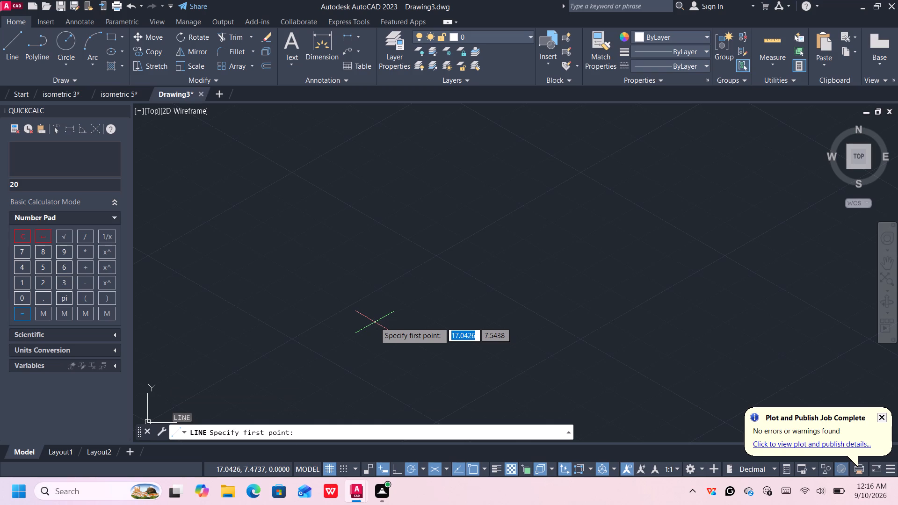
pyautogui.click(364, 325)
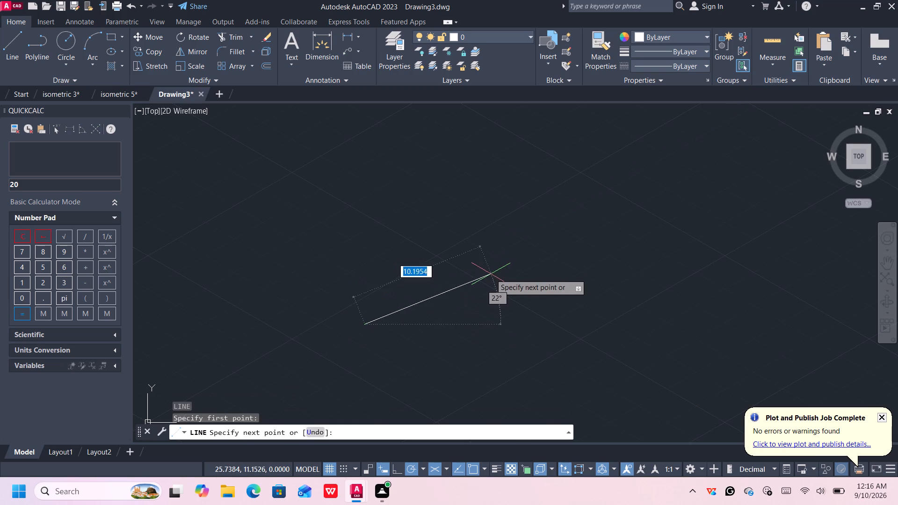
pyautogui.moveTo(514, 243); pyautogui.dragTo(492, 368, button='middle')
pyautogui.scroll(1, 492, 368)
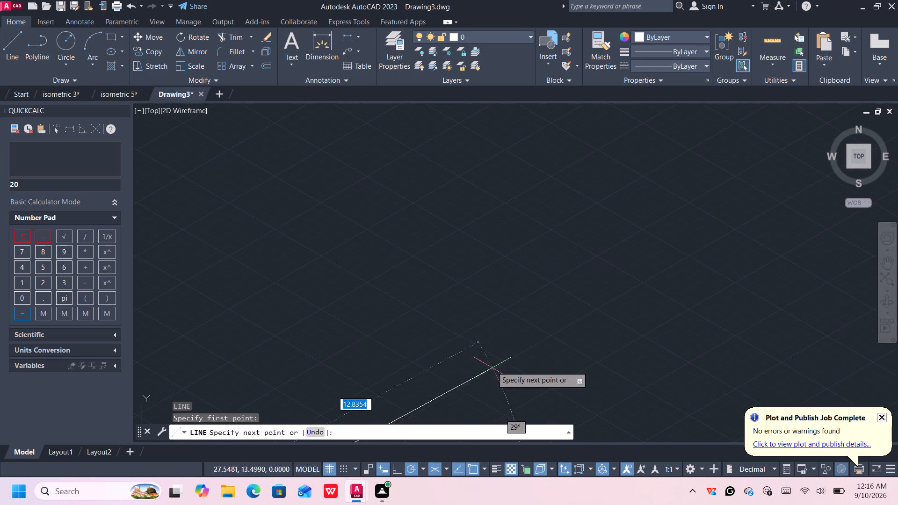
pyautogui.scroll(-2, 489, 352)
pyautogui.moveTo(490, 353); pyautogui.dragTo(480, 334, button='middle')
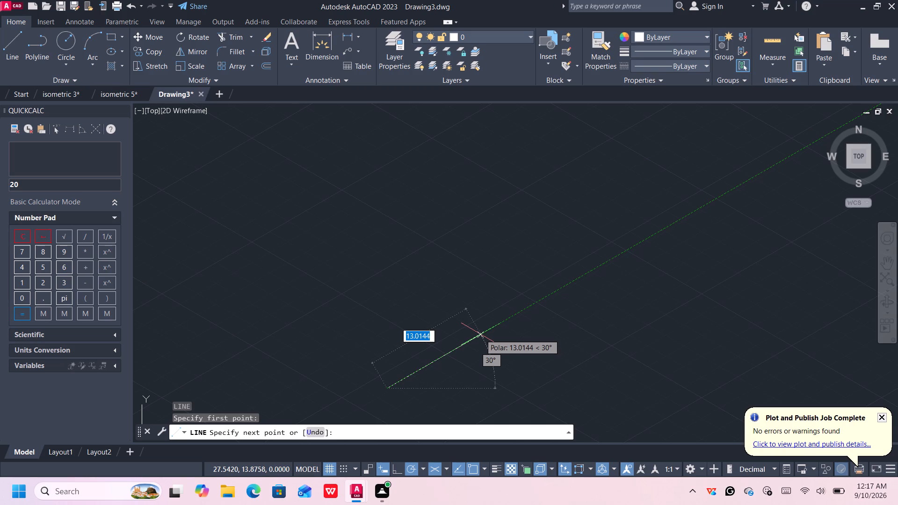
pyautogui.press('5')
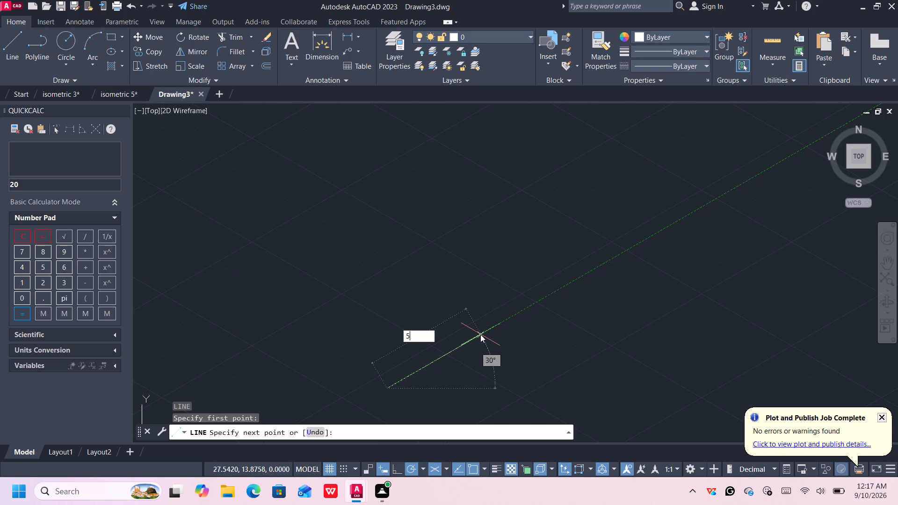
pyautogui.press('3')
pyautogui.press('Return')
pyautogui.scroll(-1, 631, 296)
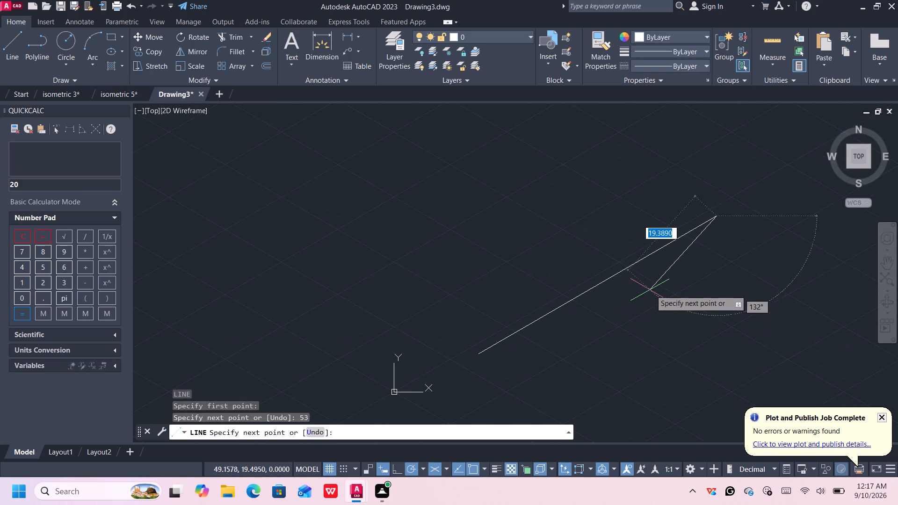
pyautogui.press('Return')
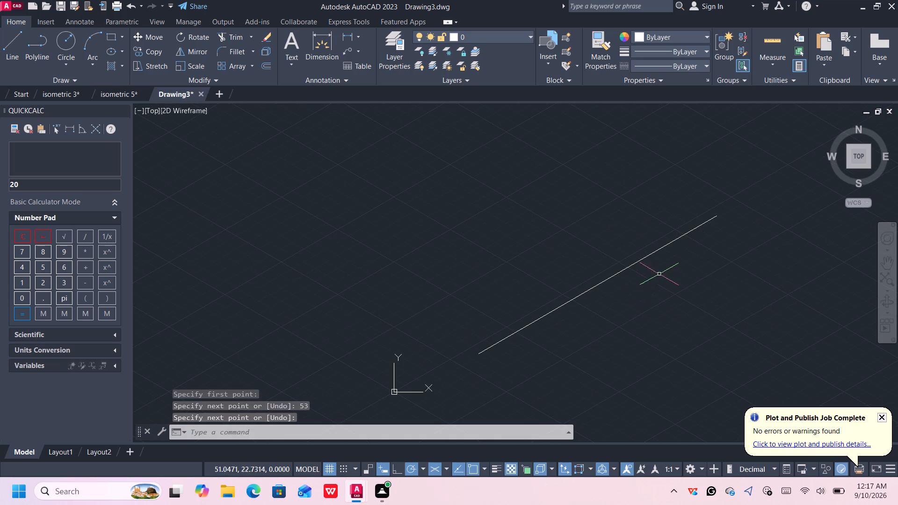
# Start a line at the lower end of the 53-unit line and draw a 6-unit segment straight down.
pyautogui.moveTo(659, 272); pyautogui.dragTo(510, 321, button='middle')
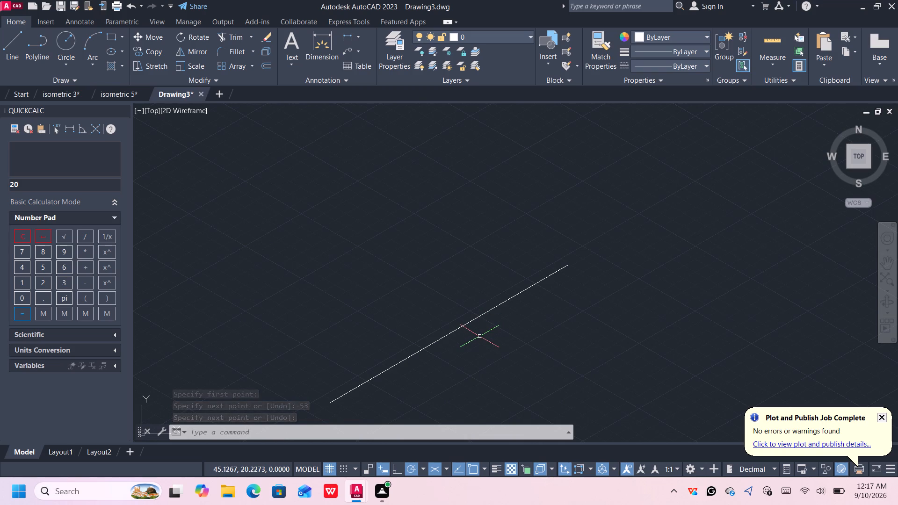
pyautogui.moveTo(473, 356); pyautogui.dragTo(464, 335, button='middle')
pyautogui.scroll(1, 464, 335)
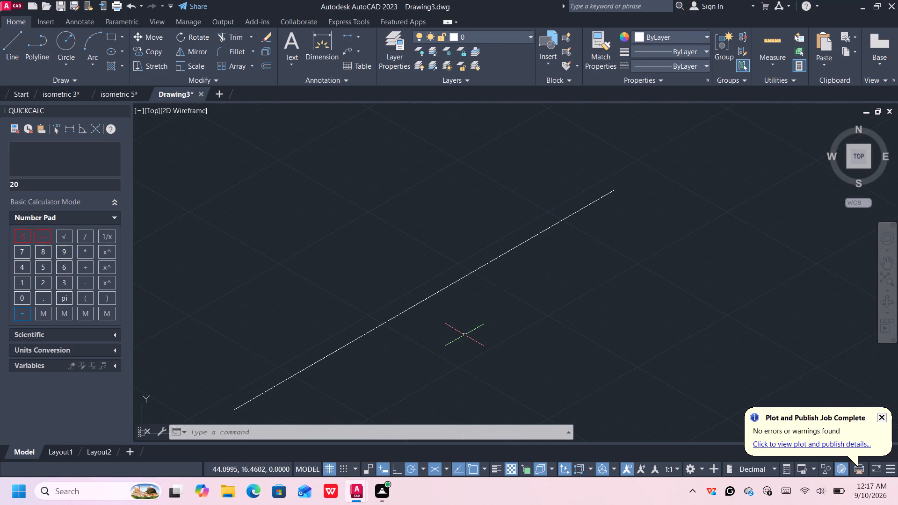
pyautogui.scroll(1, 464, 335)
pyautogui.moveTo(470, 321); pyautogui.dragTo(470, 328, button='middle')
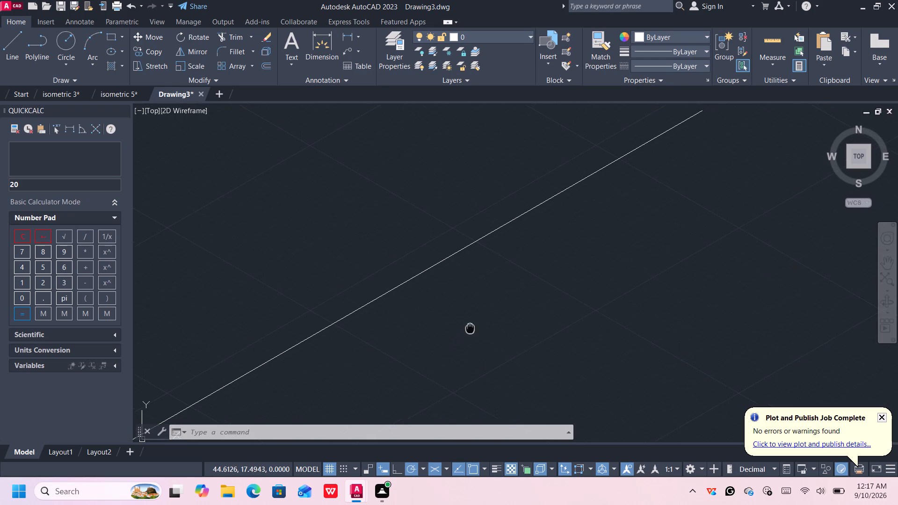
pyautogui.moveTo(470, 328); pyautogui.dragTo(403, 368, button='middle')
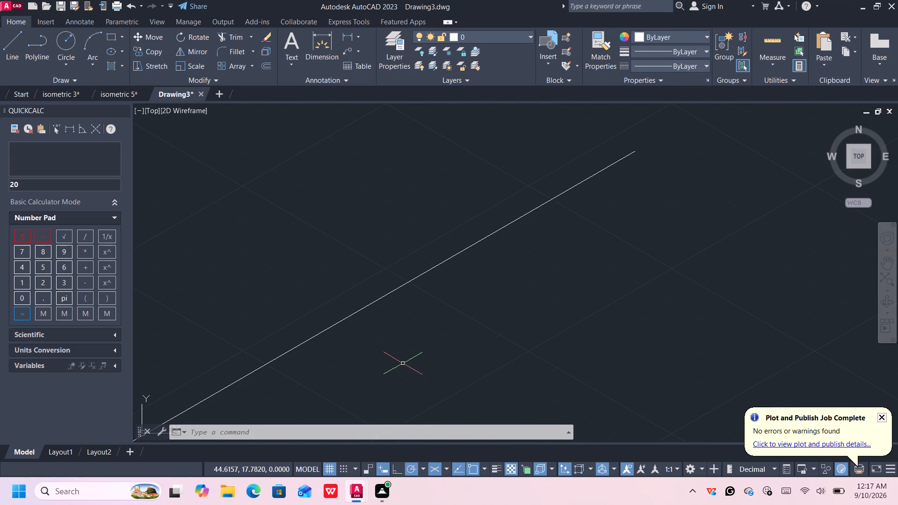
pyautogui.scroll(-2, 455, 327)
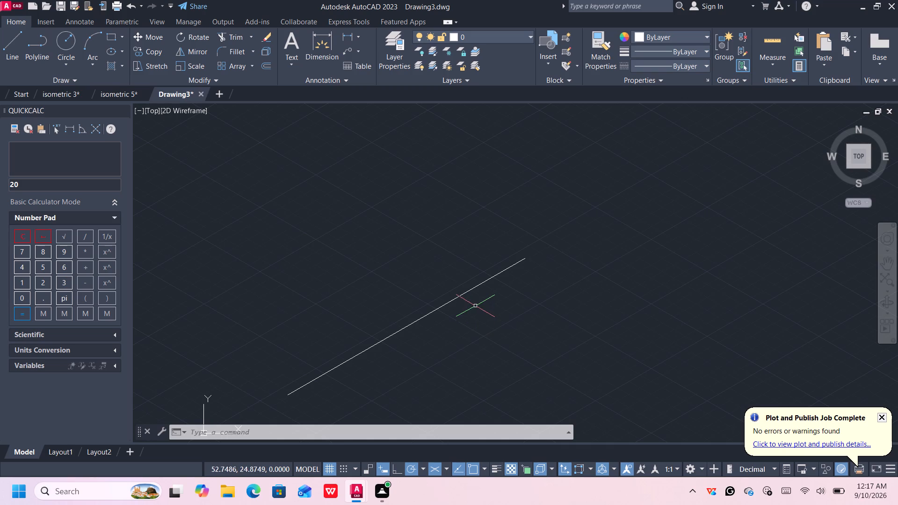
pyautogui.moveTo(444, 346); pyautogui.dragTo(452, 291, button='middle')
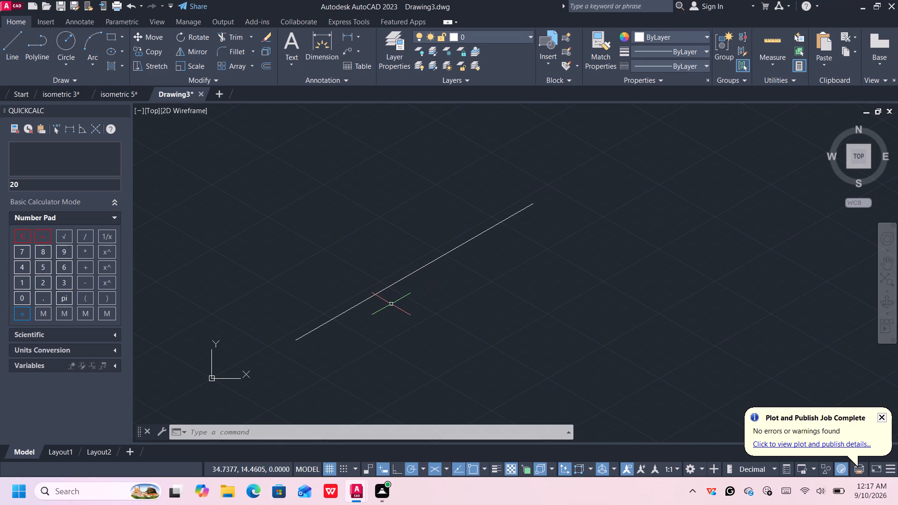
pyautogui.press('l')
pyautogui.press('Return')
pyautogui.click(297, 341)
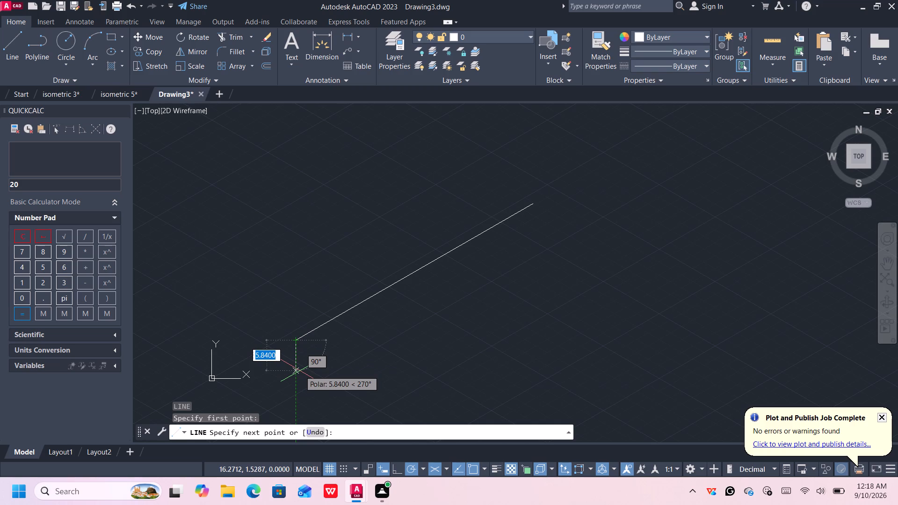
pyautogui.press('6')
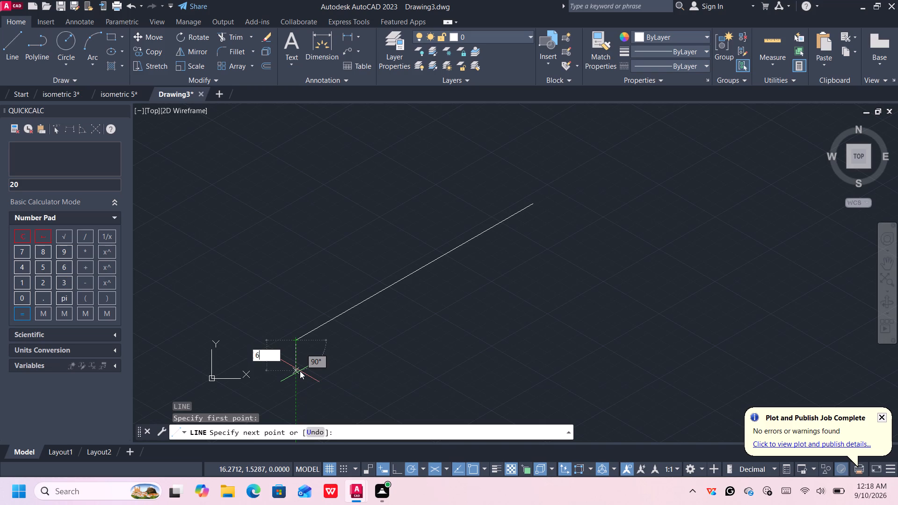
pyautogui.press('Return')
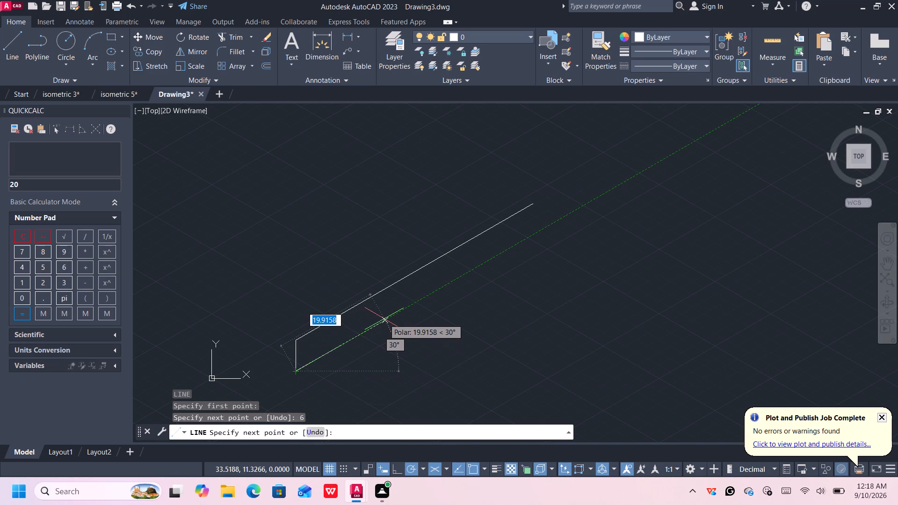
# Calculate 6-53 and divide the result by 2 in the calculator.
pyautogui.click(66, 264)
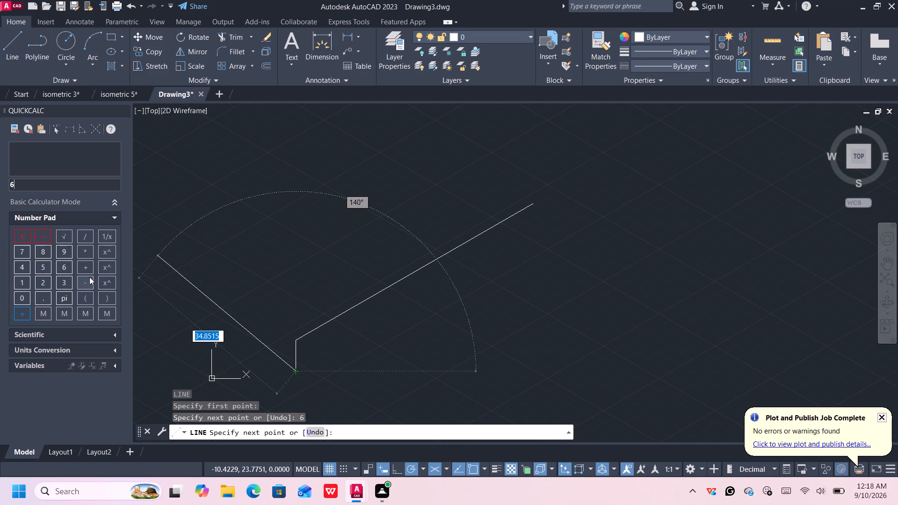
pyautogui.click(88, 280)
pyautogui.click(42, 265)
pyautogui.click(62, 281)
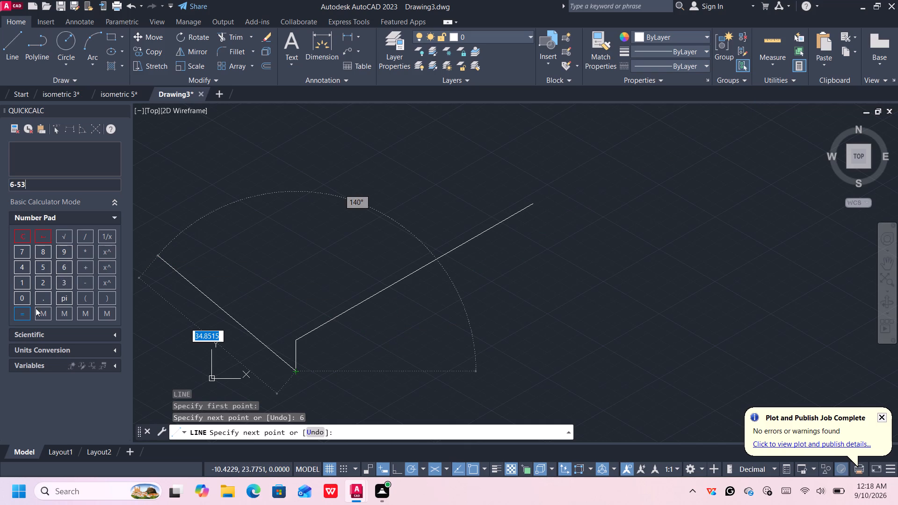
pyautogui.click(28, 313)
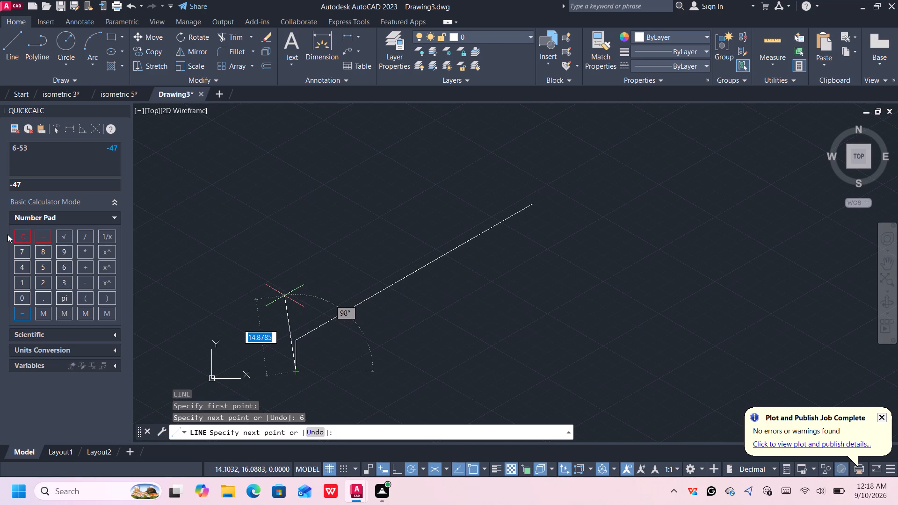
pyautogui.click(84, 236)
pyautogui.click(37, 281)
pyautogui.click(20, 315)
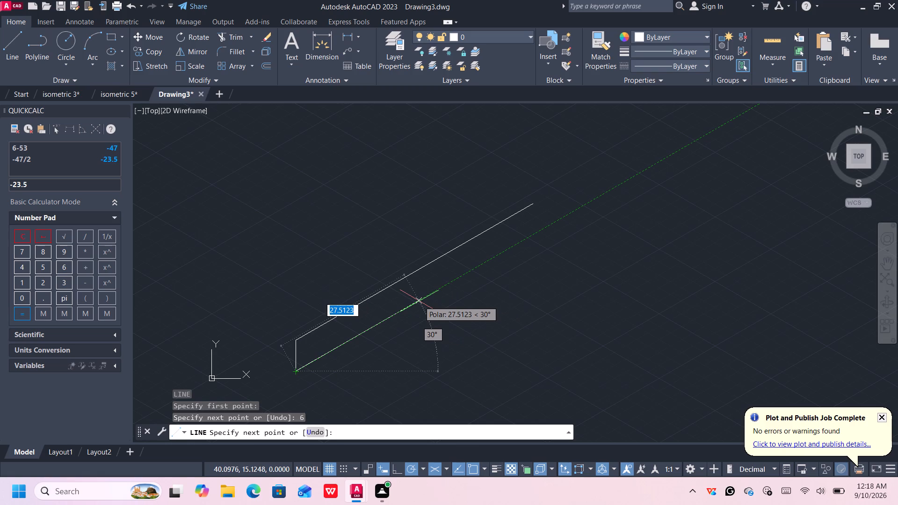
# Continue the line with a 23.5-unit segment at 30°, followed by a 34-unit segment straight down.
pyautogui.write('23')
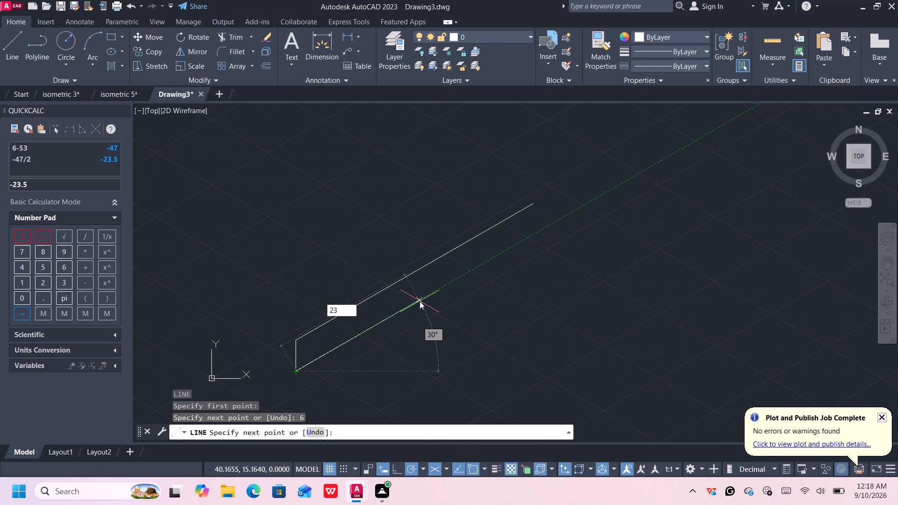
pyautogui.press('.')
pyautogui.press('5')
pyautogui.press('Return')
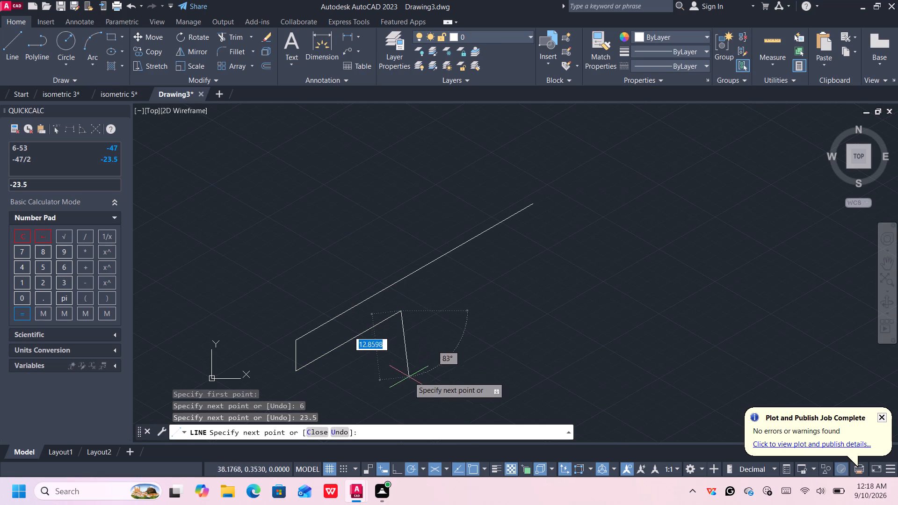
pyautogui.moveTo(406, 380); pyautogui.dragTo(403, 320, button='middle')
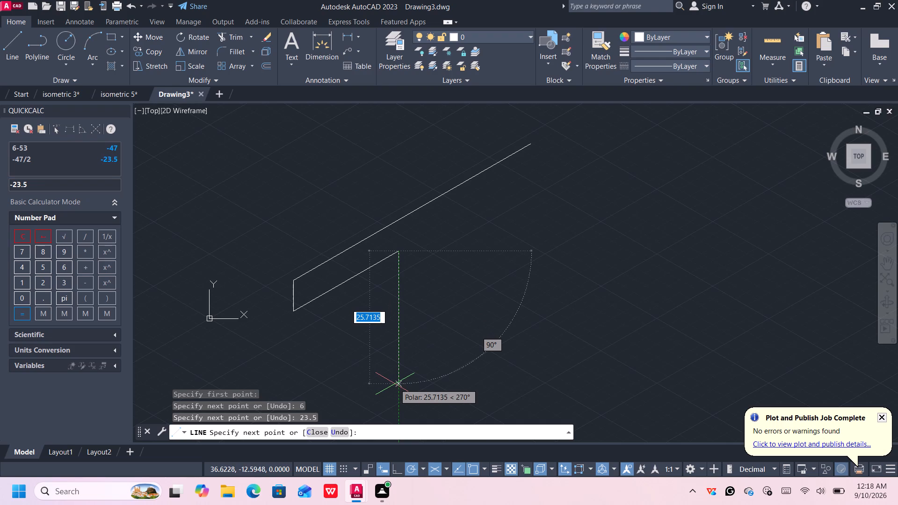
pyautogui.write('34')
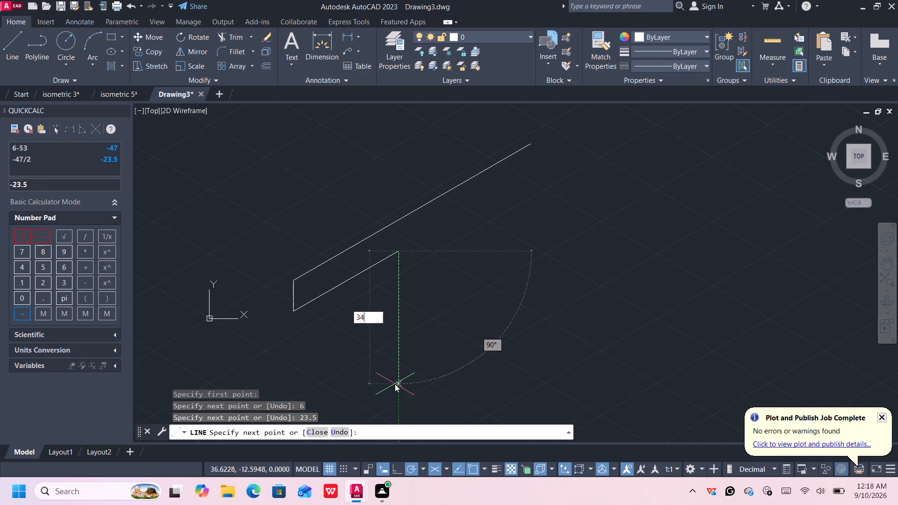
pyautogui.press('Return')
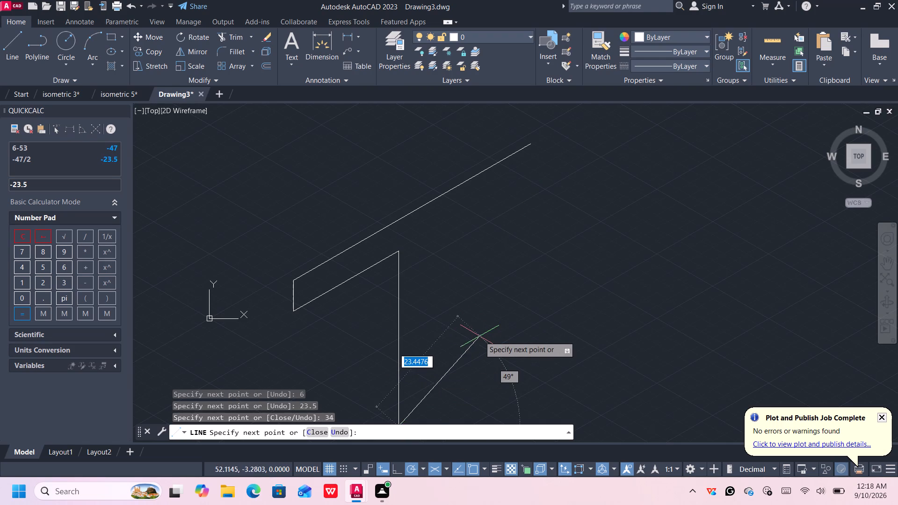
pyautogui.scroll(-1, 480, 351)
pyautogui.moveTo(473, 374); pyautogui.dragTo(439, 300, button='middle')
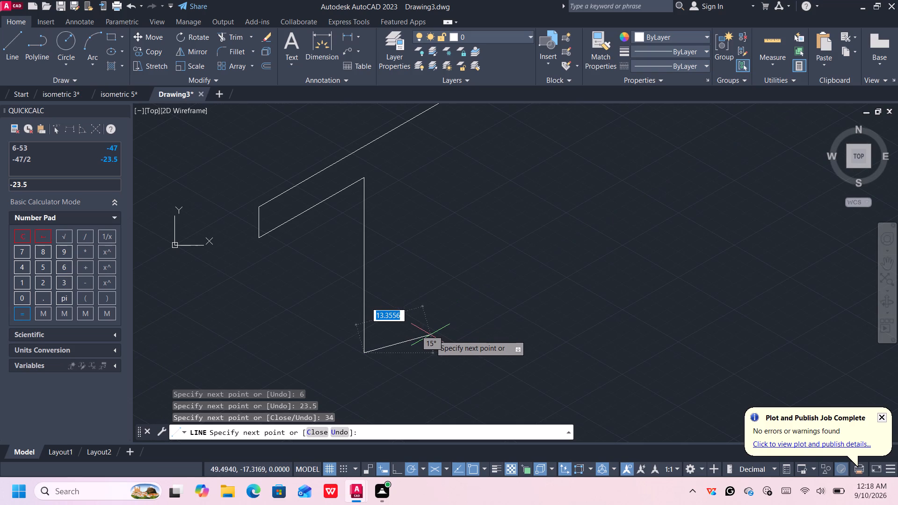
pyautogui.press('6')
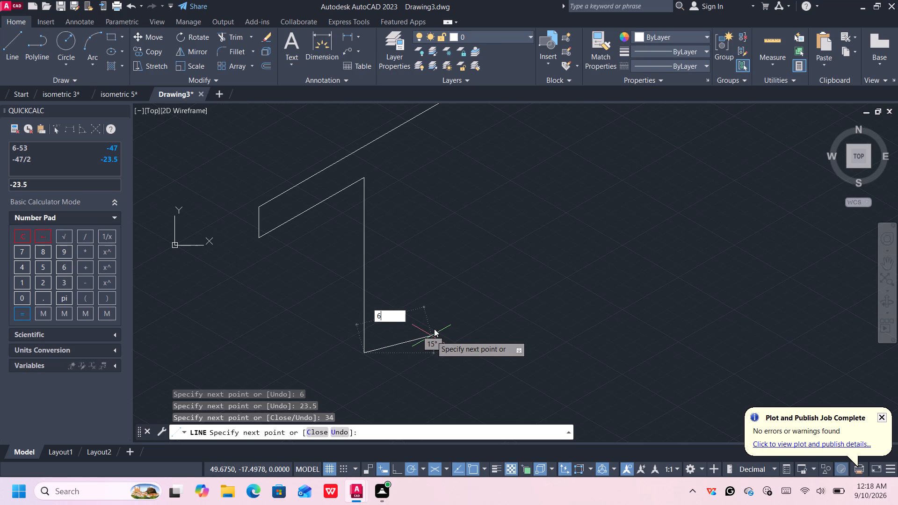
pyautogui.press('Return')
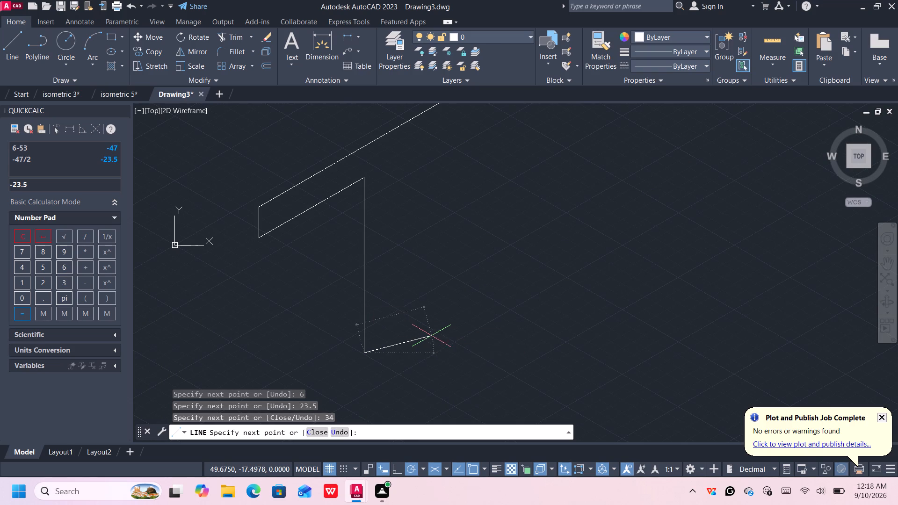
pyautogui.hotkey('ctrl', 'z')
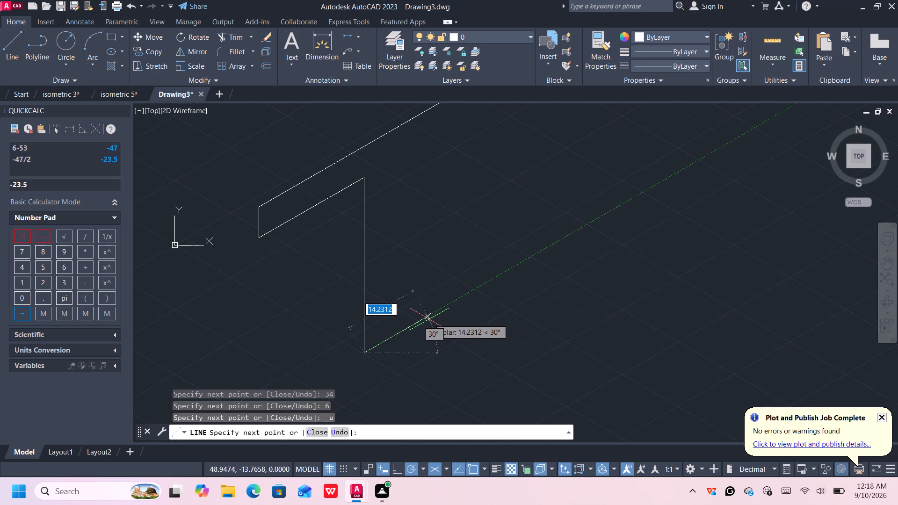
# Continue the line from the web's lower end with a 6-unit segment at 30° and a 34-unit segment straight up.
pyautogui.press('6')
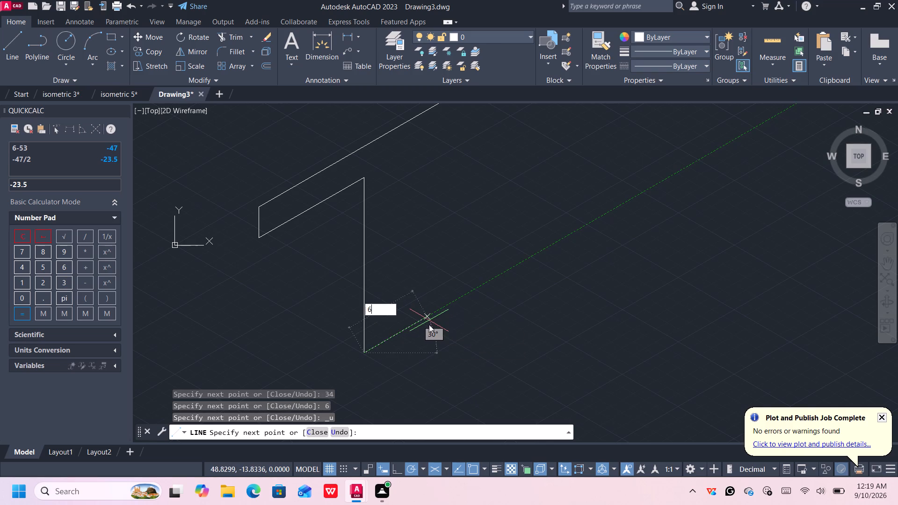
pyautogui.press('Return')
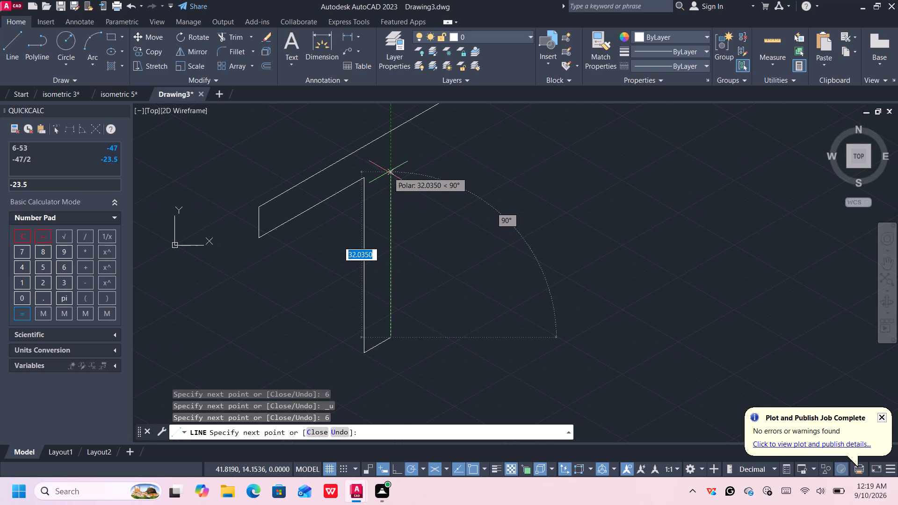
pyautogui.write('34')
pyautogui.press('Return')
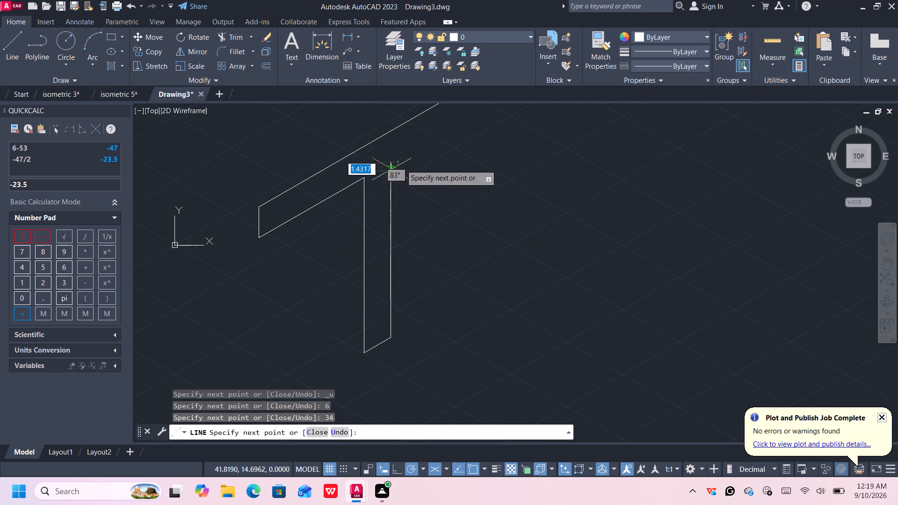
# Continue with a 23.5-unit segment at 30° and close the profile at the upper end of the 53-unit line.
pyautogui.moveTo(422, 154); pyautogui.dragTo(390, 316, button='middle')
pyautogui.scroll(-1, 391, 315)
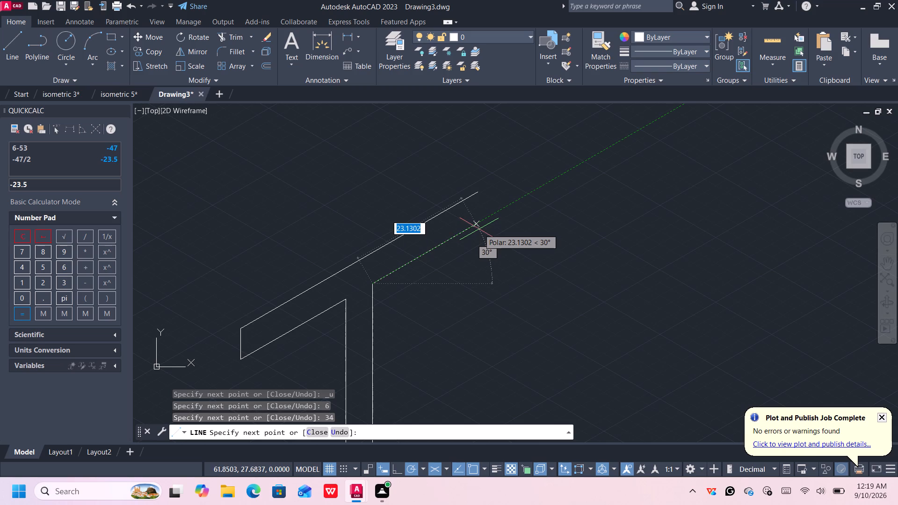
pyautogui.write('23')
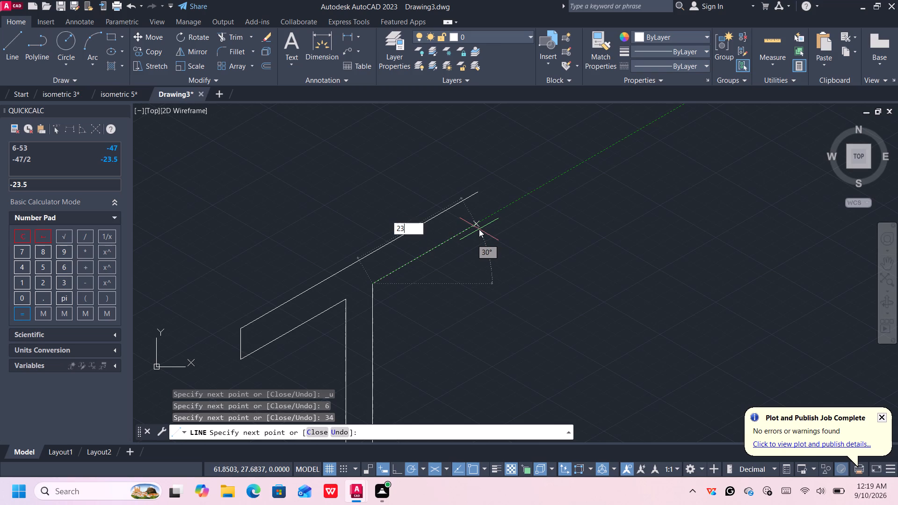
pyautogui.write('.5')
pyautogui.press('Return')
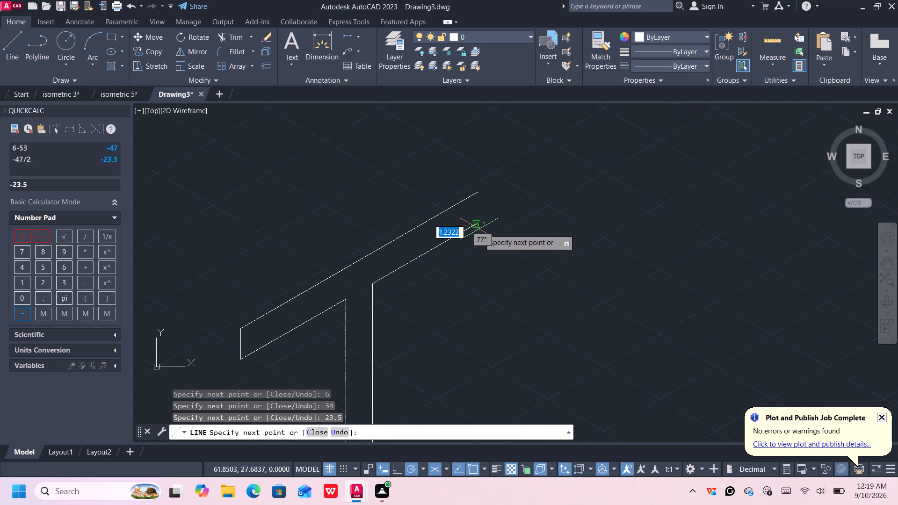
pyautogui.click(476, 196)
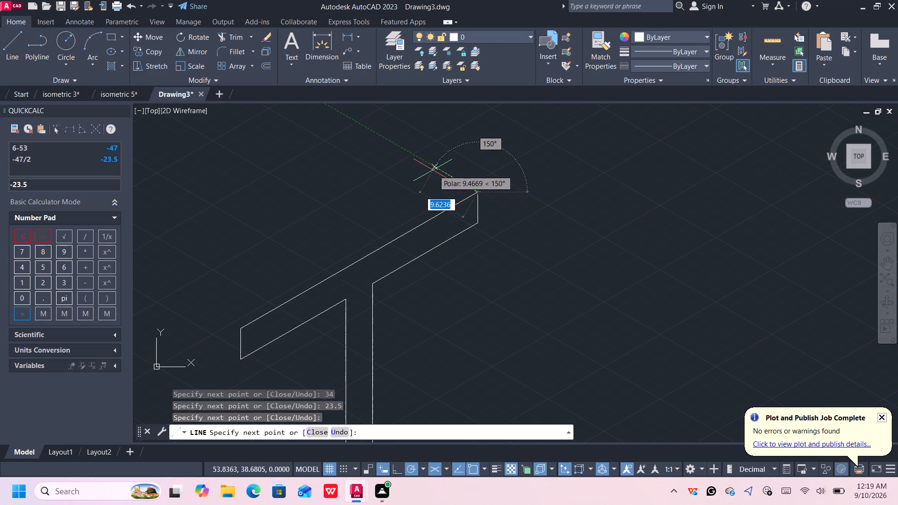
# Complete the flange's top face with a 32-unit edge at 150° and a 53-unit edge at 210°, closing at the 53-unit line's lower end.
pyautogui.moveTo(431, 172); pyautogui.dragTo(461, 275, button='middle')
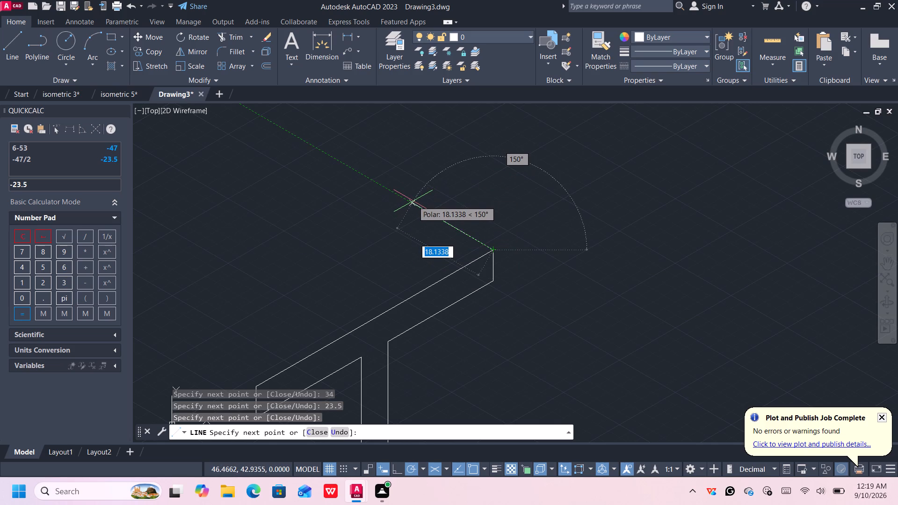
pyautogui.write('32')
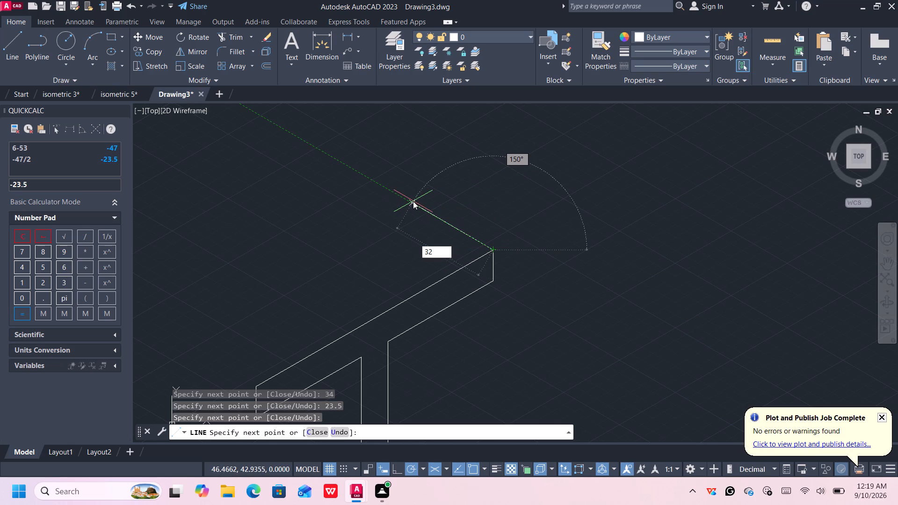
pyautogui.press('Return')
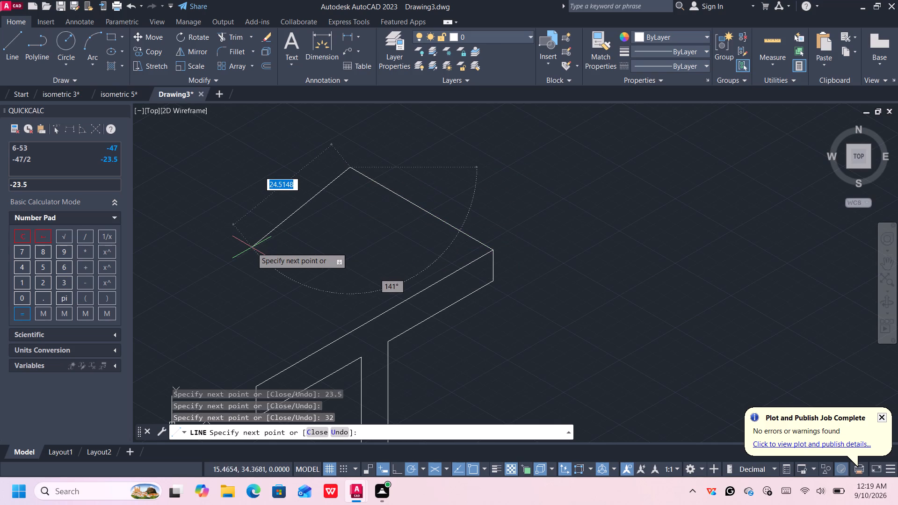
pyautogui.moveTo(250, 247); pyautogui.dragTo(280, 309, button='middle')
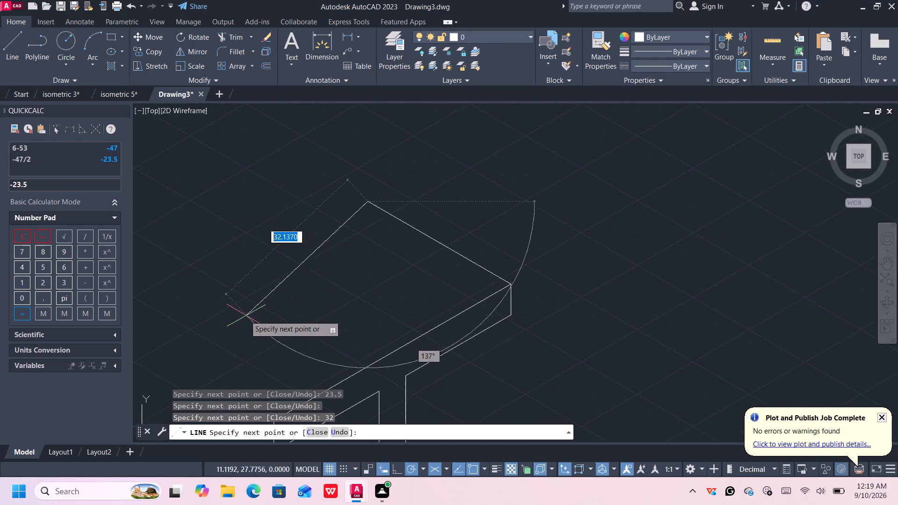
pyautogui.moveTo(176, 320); pyautogui.dragTo(324, 202, button='middle')
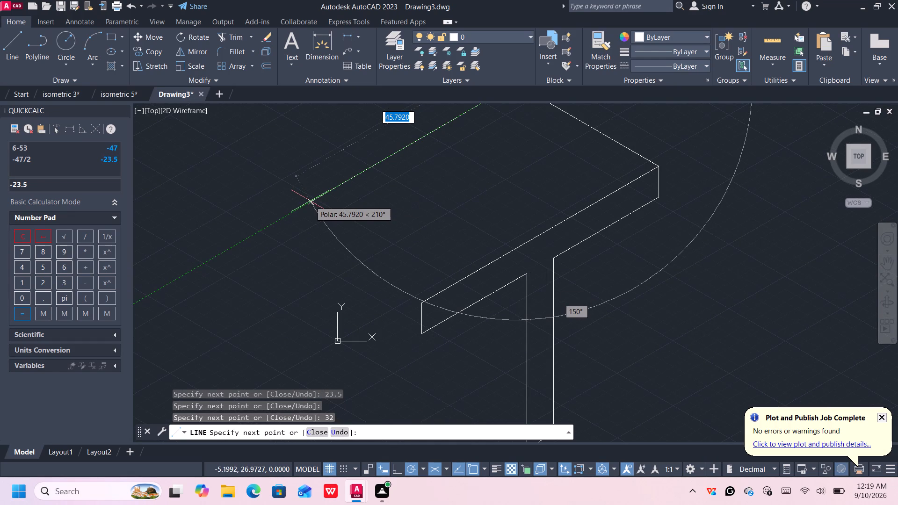
pyautogui.write('53')
pyautogui.press('Return')
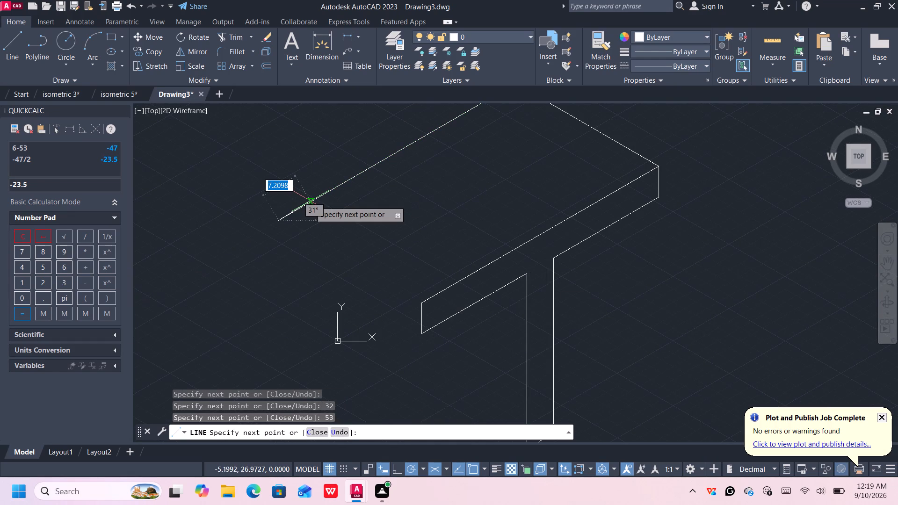
pyautogui.click(420, 301)
pyautogui.press('Return')
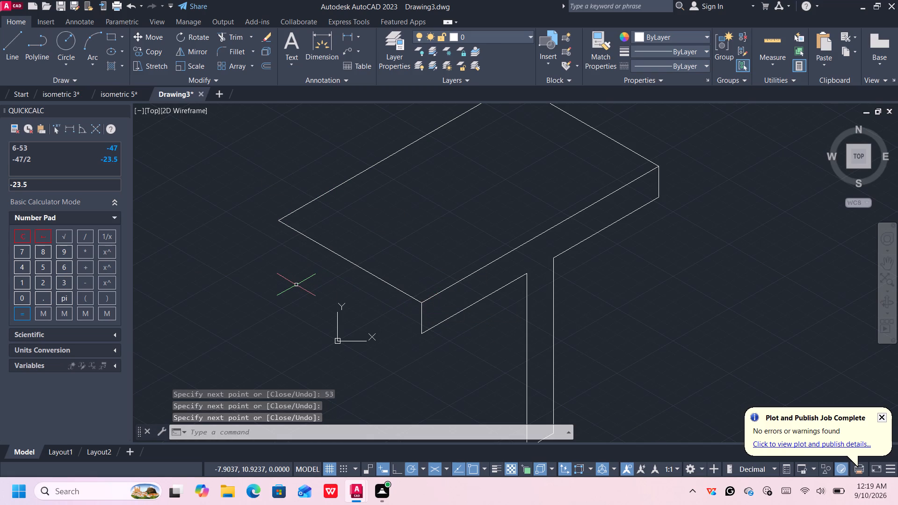
# Draw a 6-unit line down from the top face's leftmost corner and join it to the flange's bottom front corner.
pyautogui.press('l')
pyautogui.press('Return')
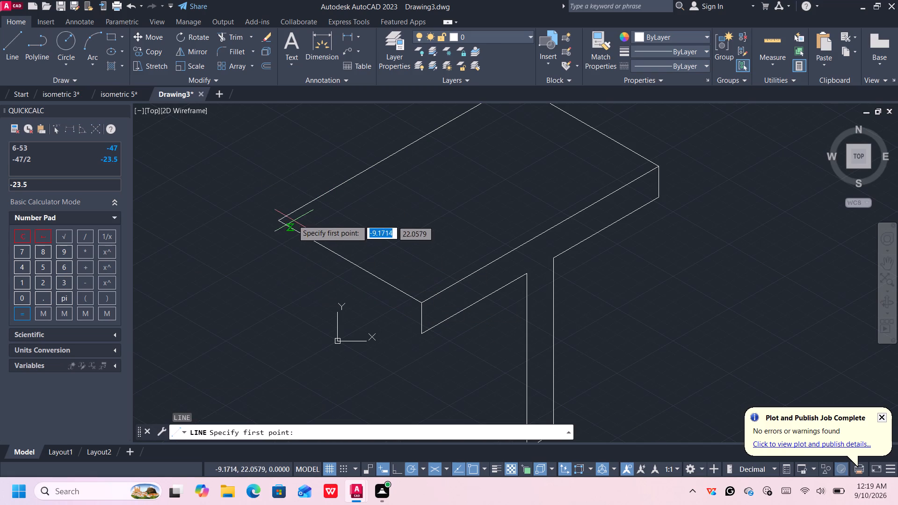
pyautogui.click(281, 221)
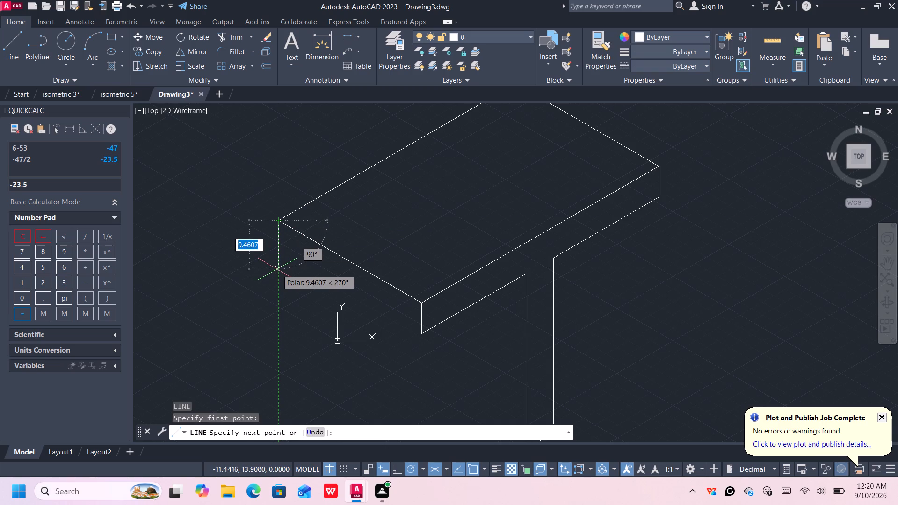
pyautogui.press('6')
pyautogui.press('Return')
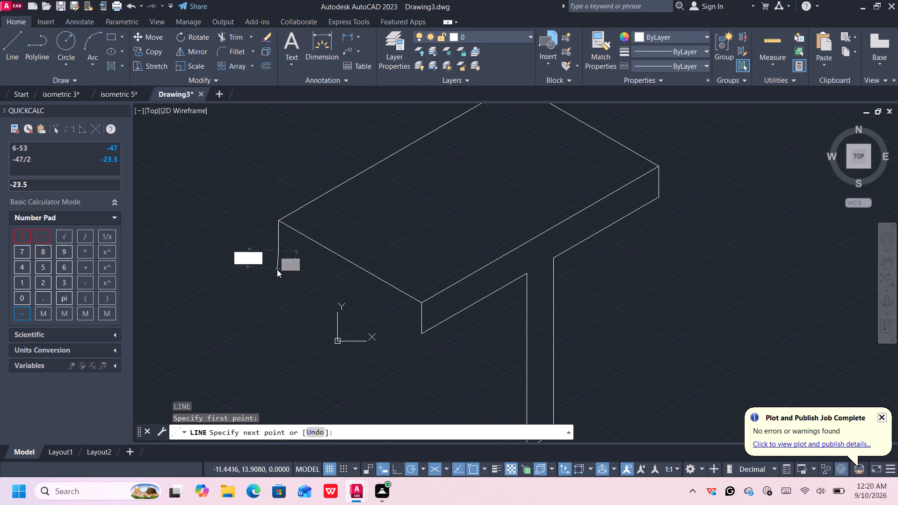
pyautogui.click(420, 332)
pyautogui.press('Return')
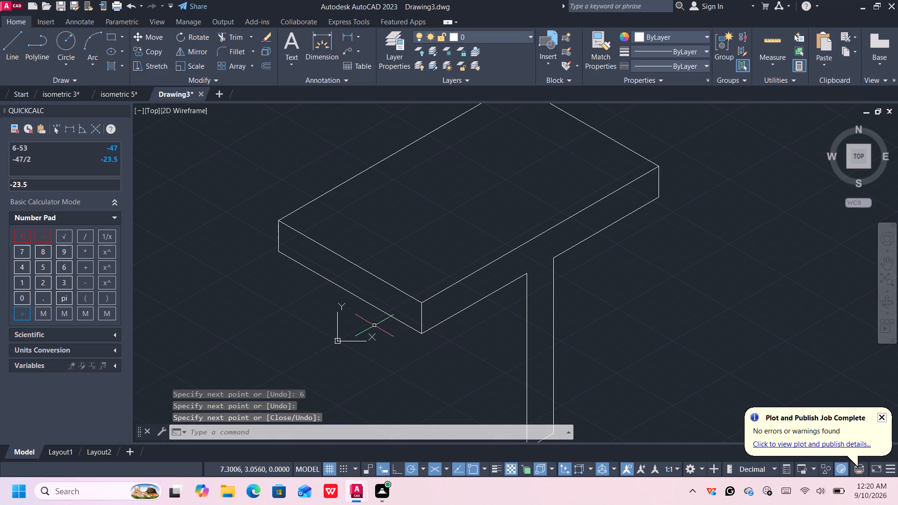
# From the web's lowest corner, draw a 32-unit line at 150° and a vertical line about 13 units up past the flange's lower edge.
pyautogui.moveTo(393, 348); pyautogui.dragTo(374, 318, button='middle')
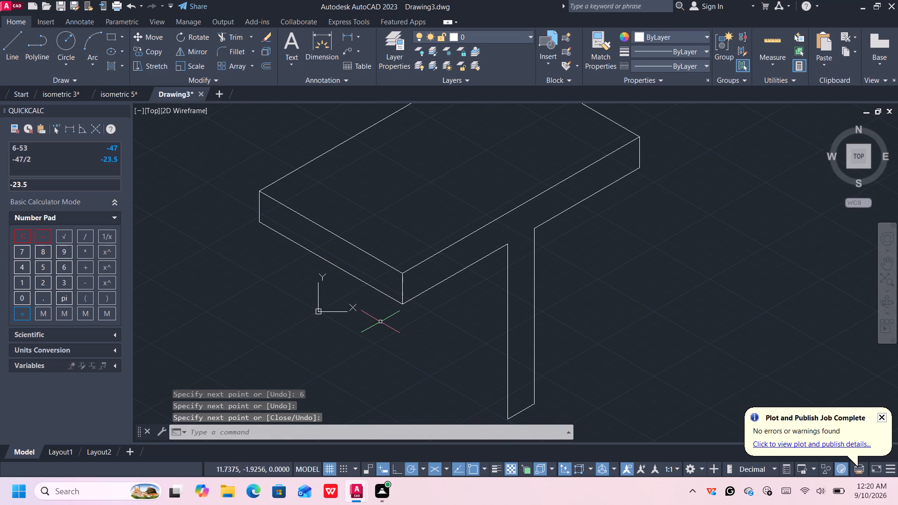
pyautogui.moveTo(398, 347); pyautogui.dragTo(387, 315, button='middle')
pyautogui.press('l')
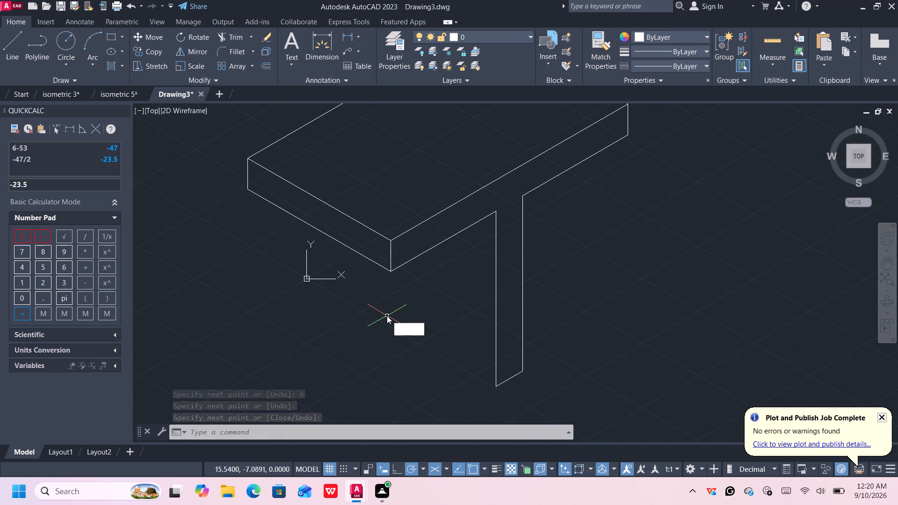
pyautogui.press('Return')
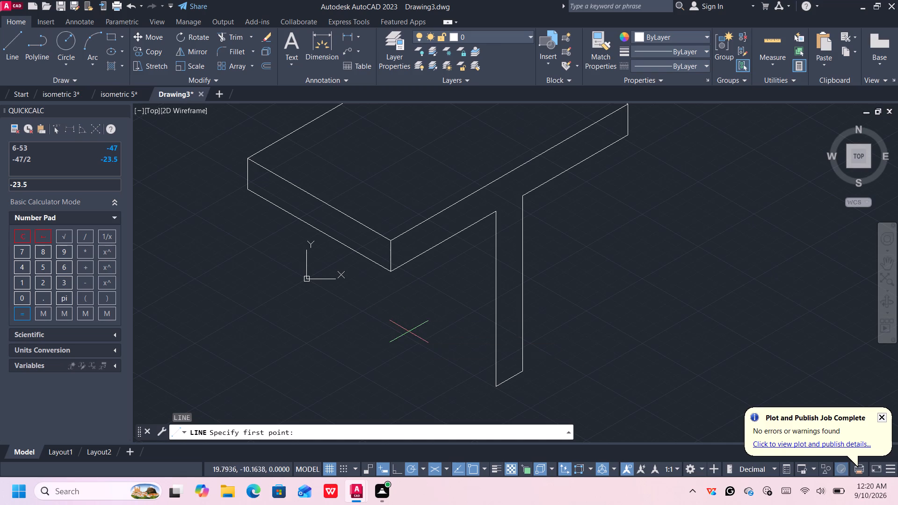
pyautogui.click(497, 387)
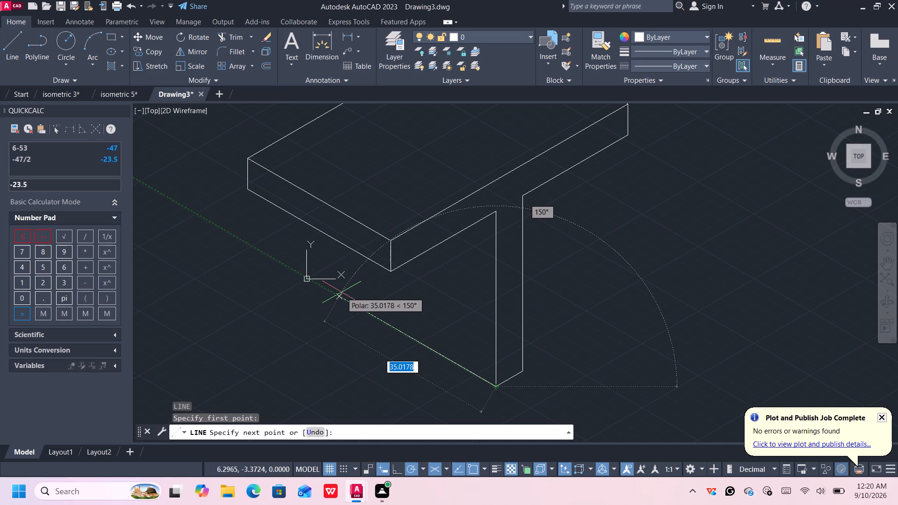
pyautogui.write('32')
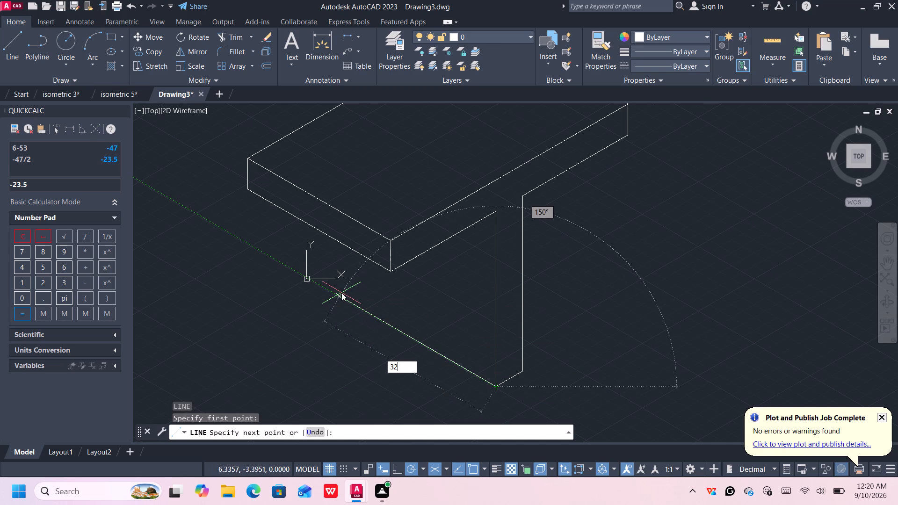
pyautogui.press('Return')
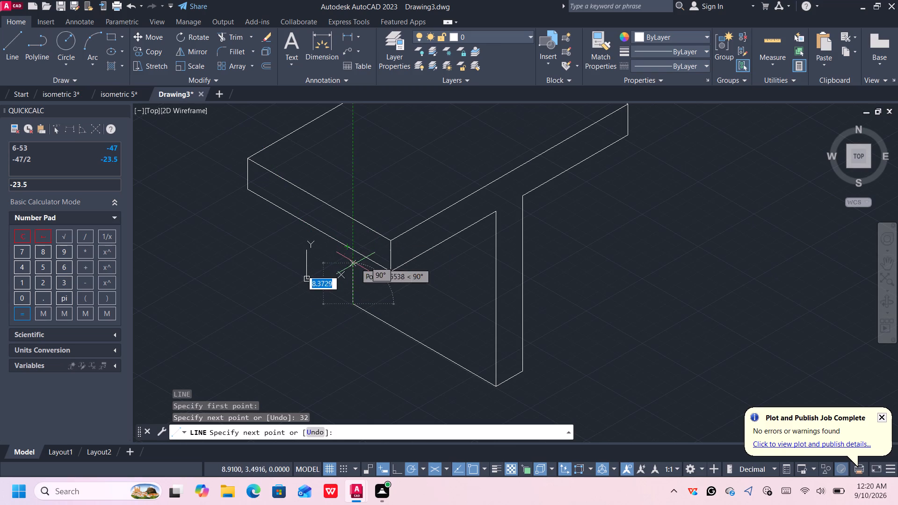
pyautogui.click(352, 237)
pyautogui.press('Return')
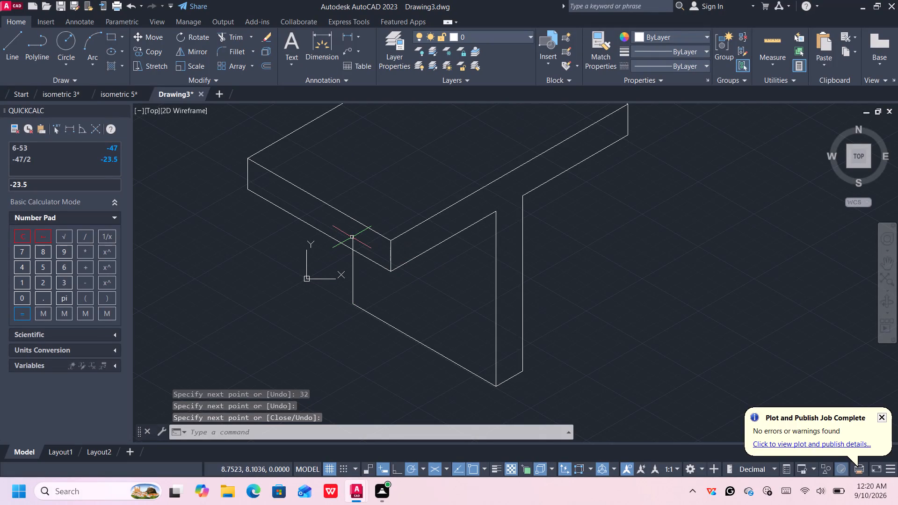
# Trim the part of the web's rear vertical line that extends above the flange's lower edge.
pyautogui.write('tr')
pyautogui.press('Return')
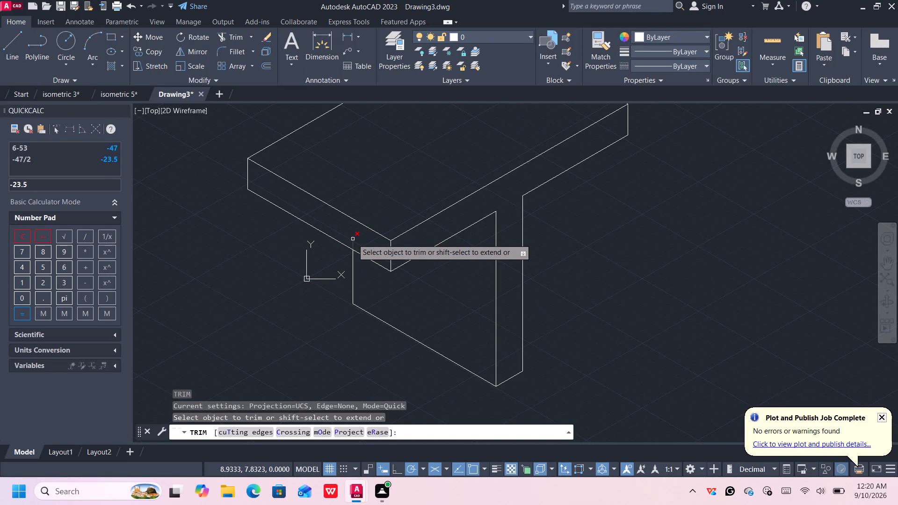
pyautogui.click(353, 239)
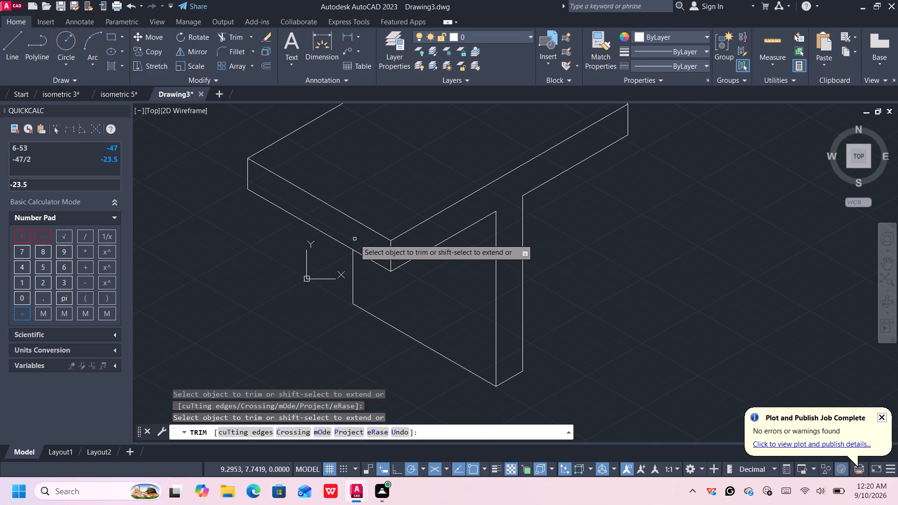
pyautogui.press('Escape')
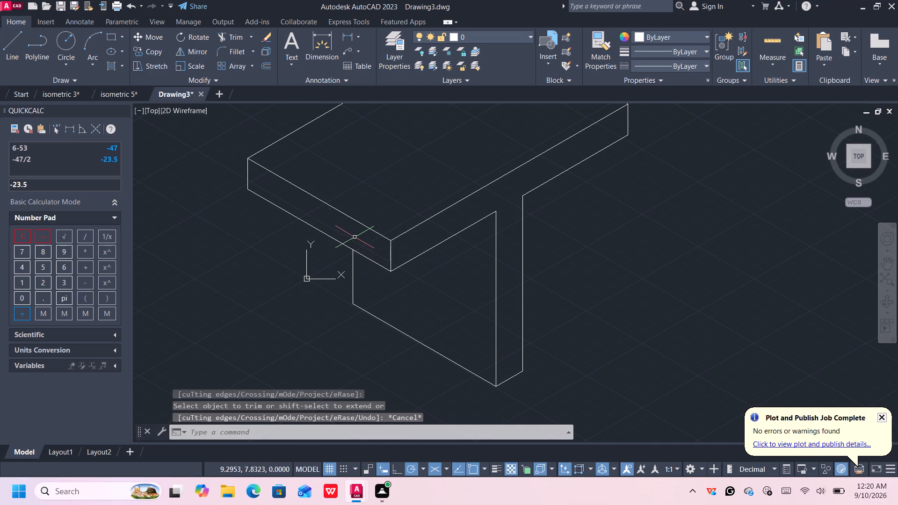
# Draw a 38-unit vertical construction line upward from the midpoint of the flange top face's rear 53-unit edge.
pyautogui.moveTo(333, 159); pyautogui.dragTo(324, 330, button='middle')
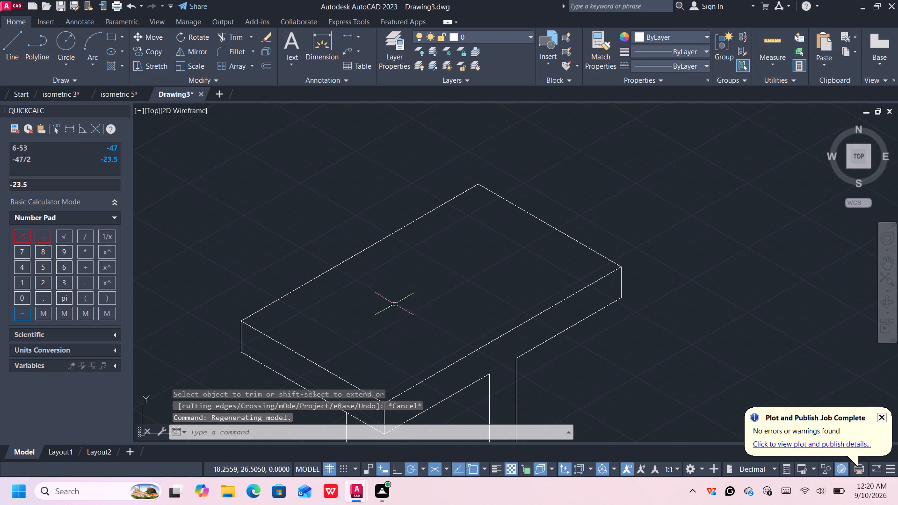
pyautogui.moveTo(392, 303); pyautogui.dragTo(363, 321, button='middle')
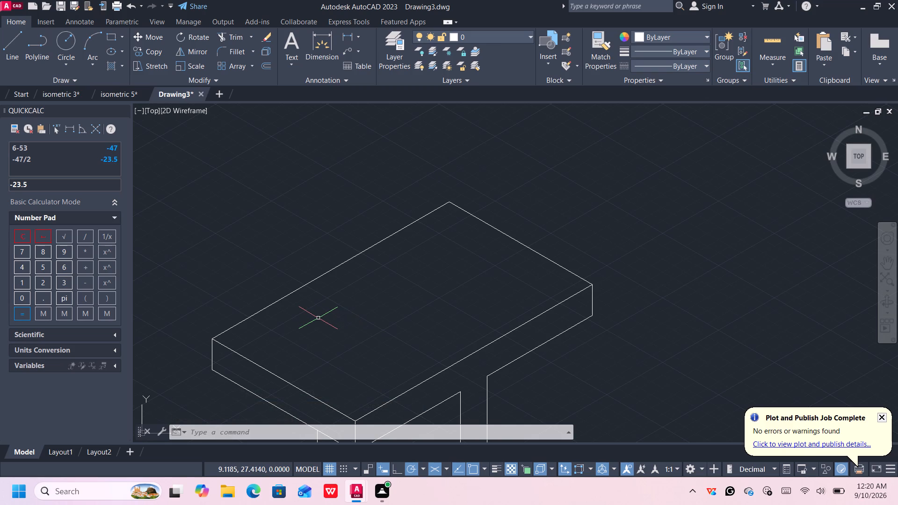
pyautogui.press('l')
pyautogui.press('Return')
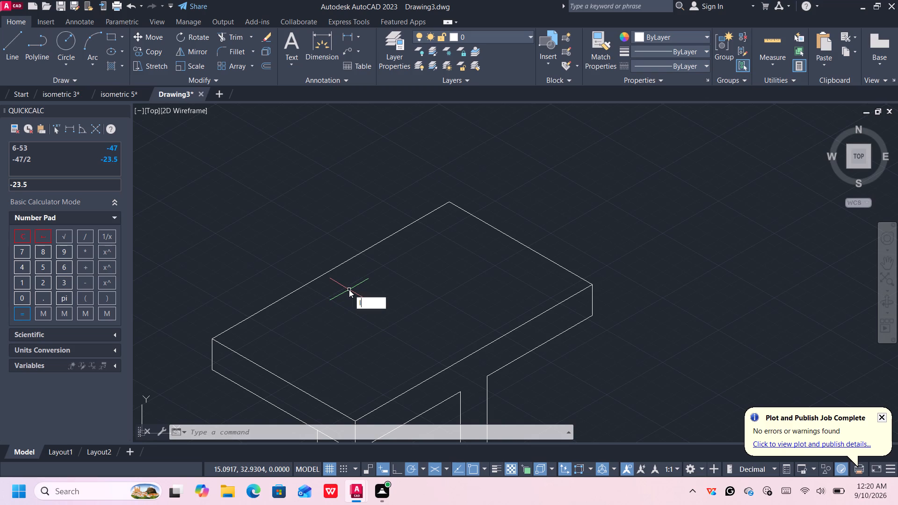
pyautogui.click(329, 270)
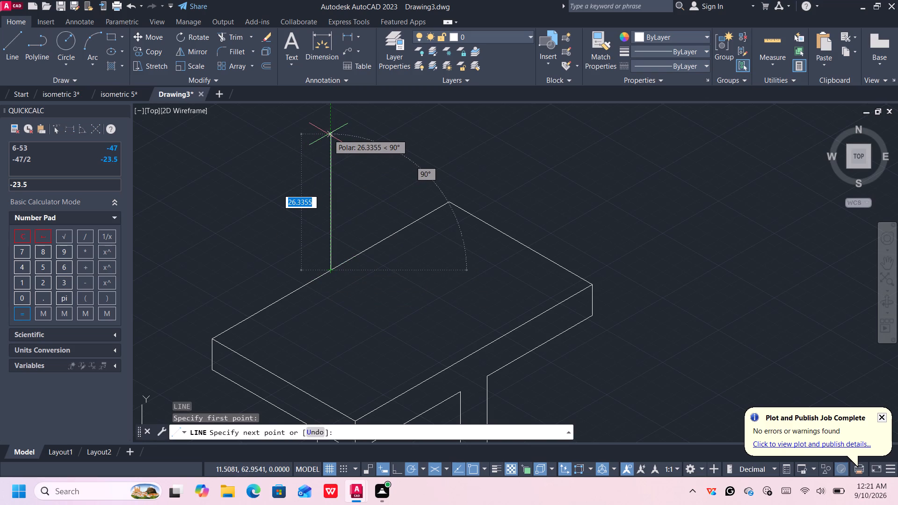
pyautogui.moveTo(327, 139); pyautogui.dragTo(337, 214, button='middle')
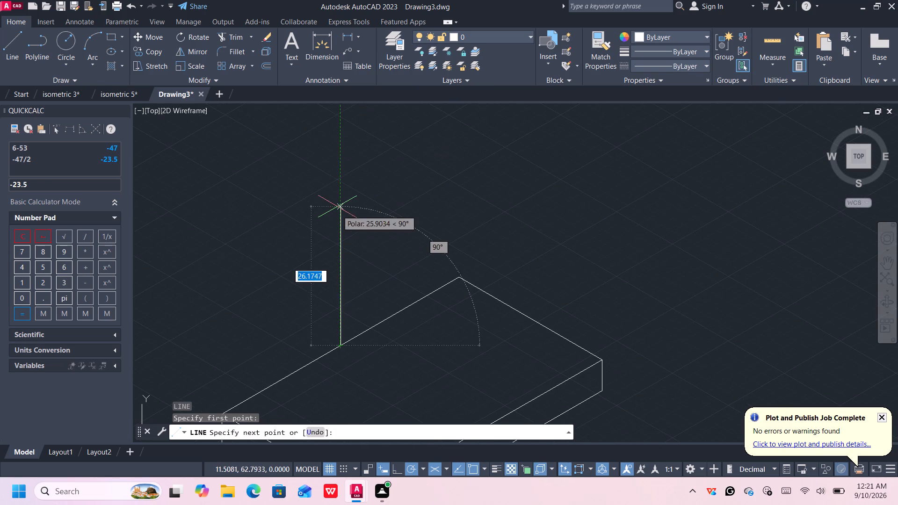
pyautogui.write('38')
pyautogui.press('Return')
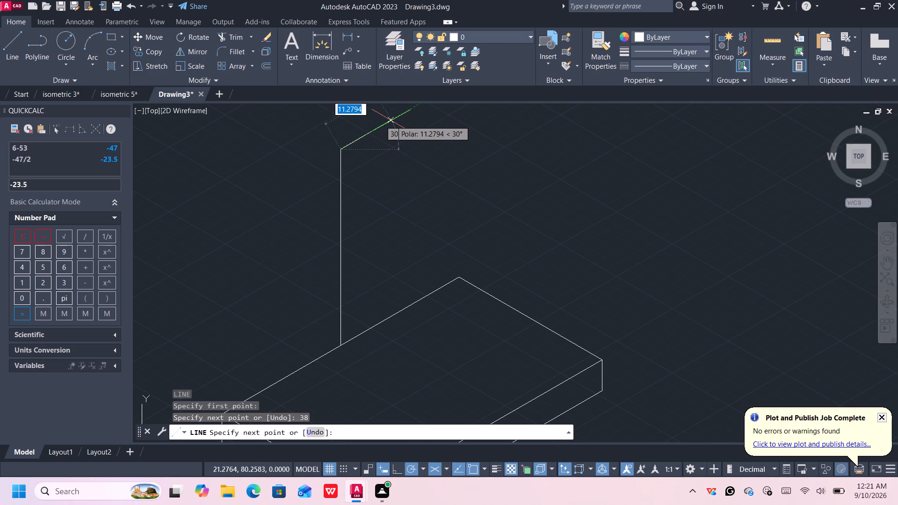
# Calculate 34/2 and draw a 17-unit line at 30° from the vertical construction line's upper end.
pyautogui.click(63, 284)
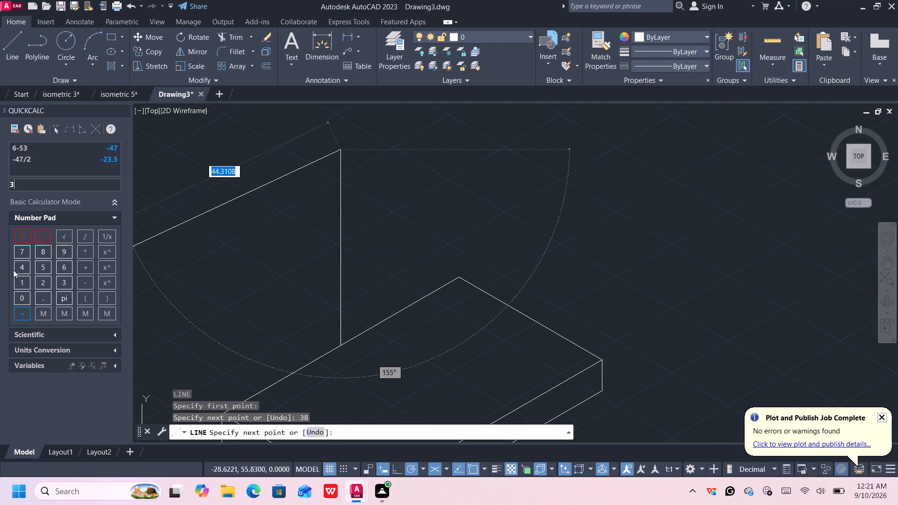
pyautogui.click(17, 267)
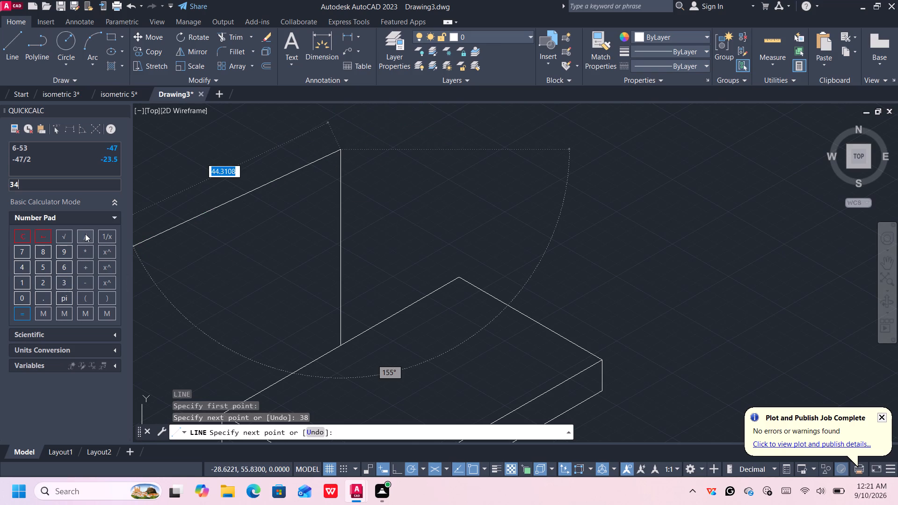
pyautogui.click(85, 234)
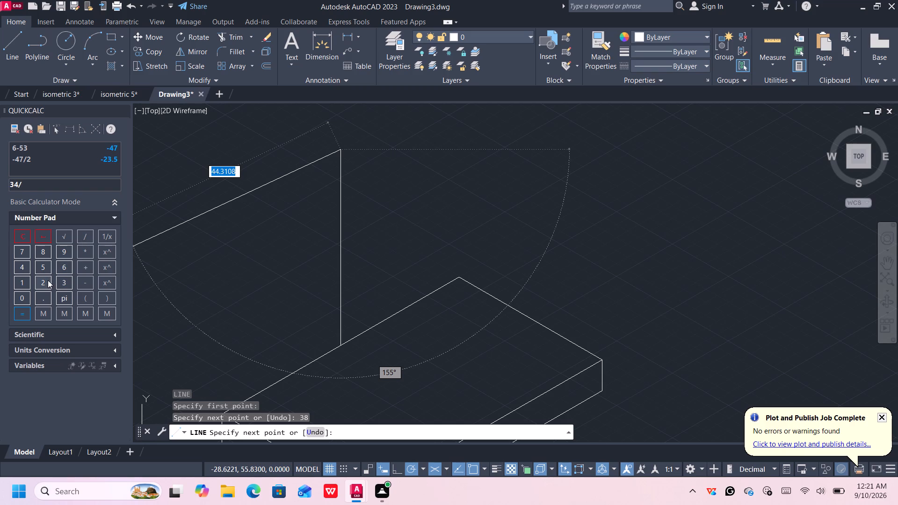
pyautogui.click(48, 281)
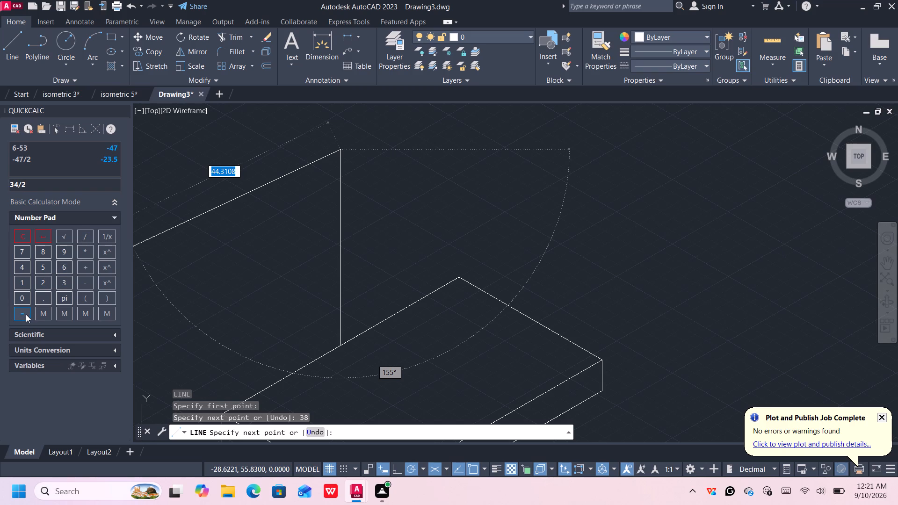
pyautogui.click(26, 314)
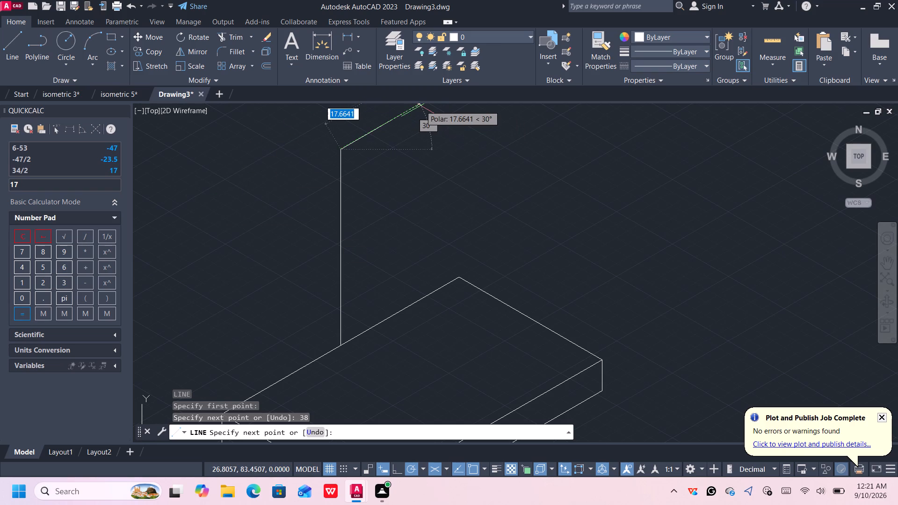
pyautogui.write('17')
pyautogui.press('Return')
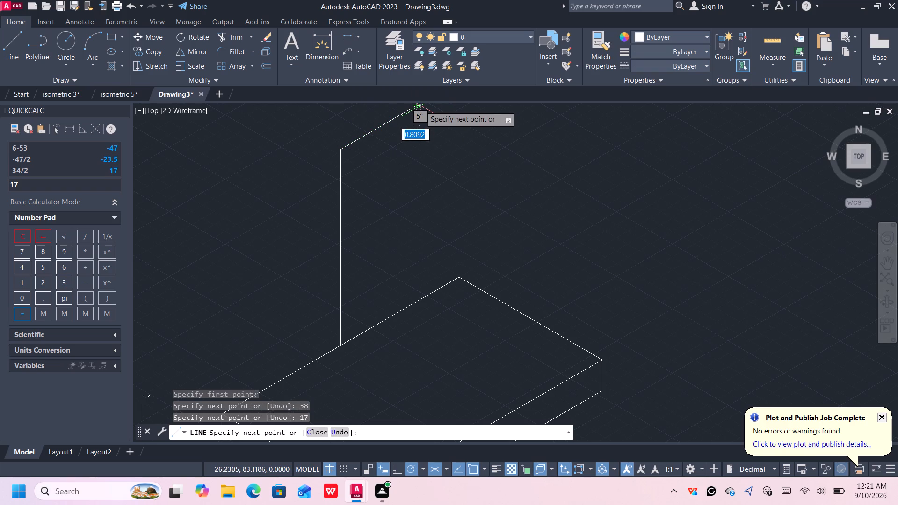
pyautogui.press('Escape')
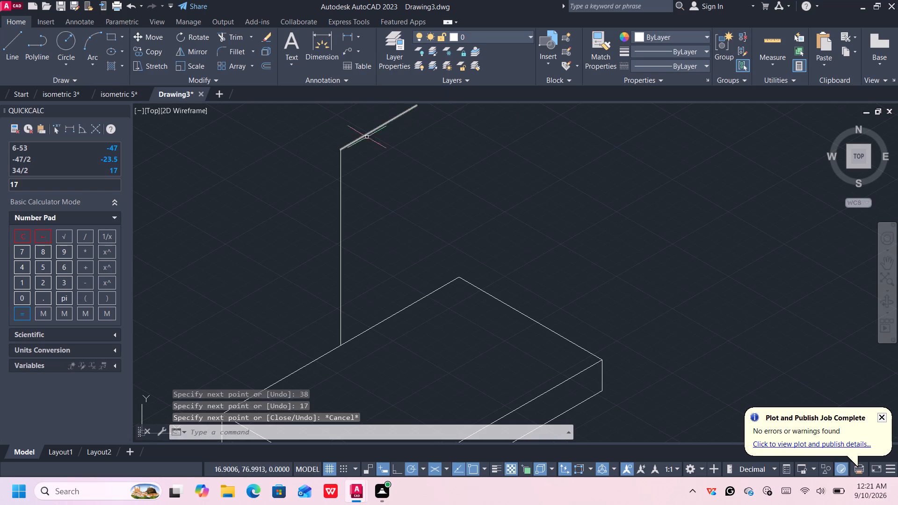
# Draw a 17-unit line at 210° from the vertical construction line's upper end.
pyautogui.moveTo(354, 146); pyautogui.dragTo(370, 196, button='middle')
pyautogui.scroll(1, 369, 199)
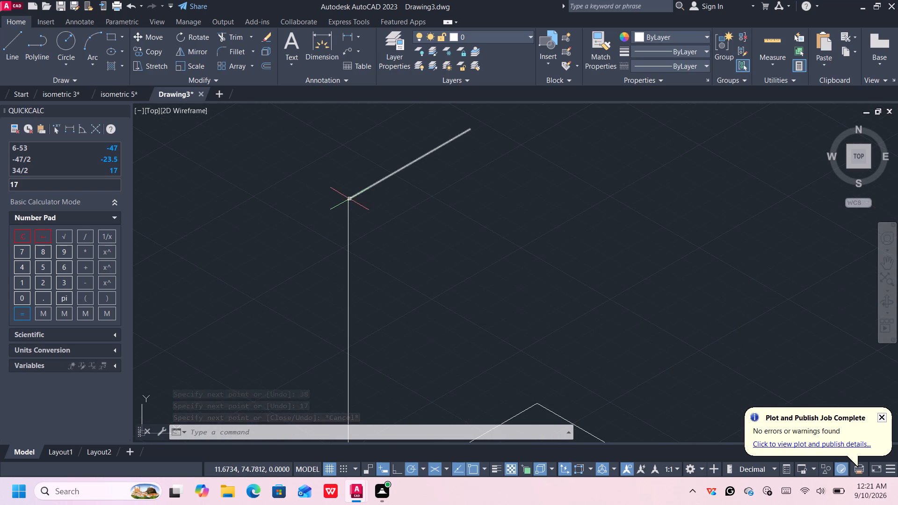
pyautogui.press('l')
pyautogui.press('Return')
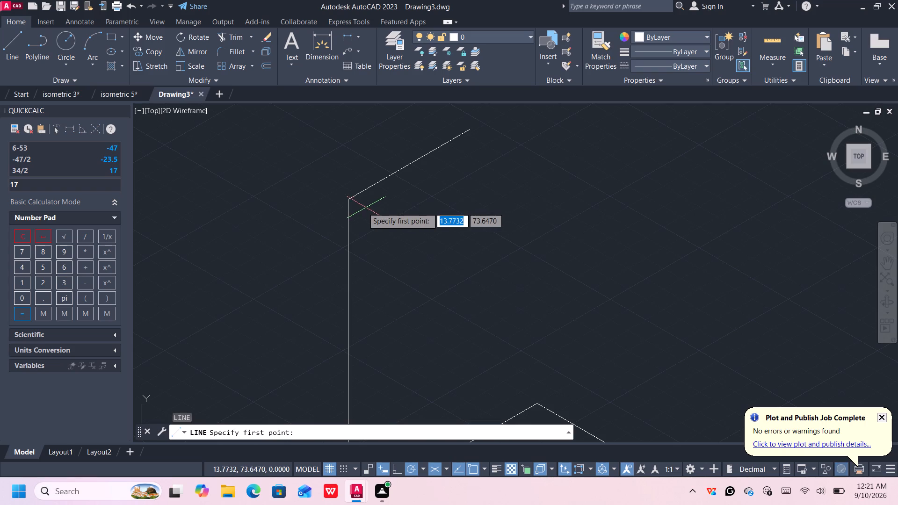
pyautogui.click(346, 197)
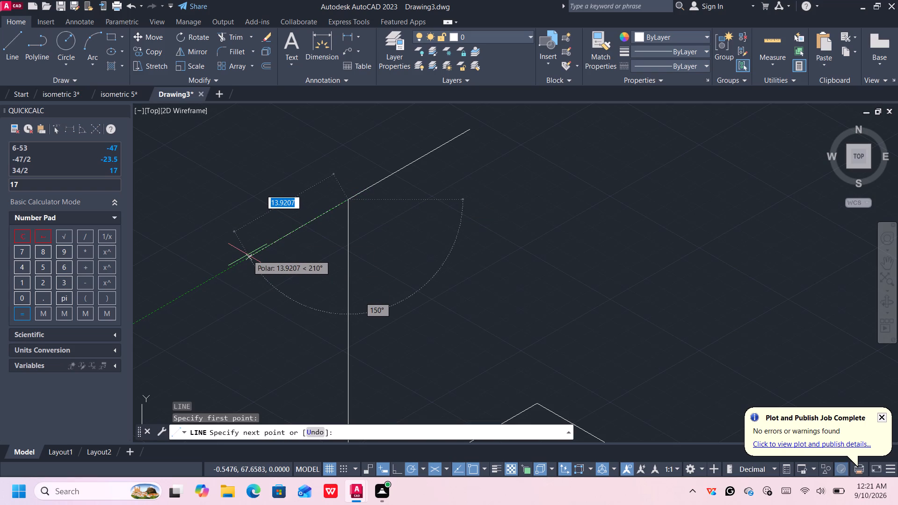
pyautogui.press('1')
pyautogui.press('7')
pyautogui.press('Return')
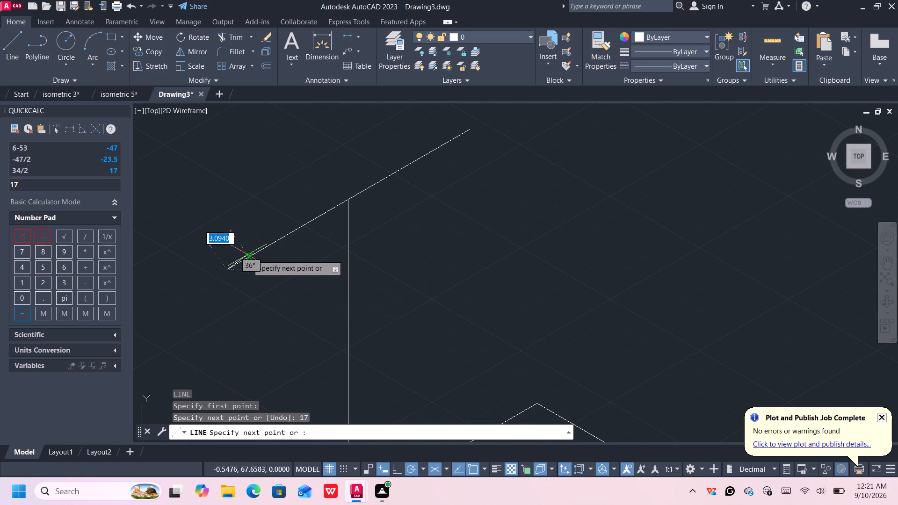
pyautogui.press('Escape')
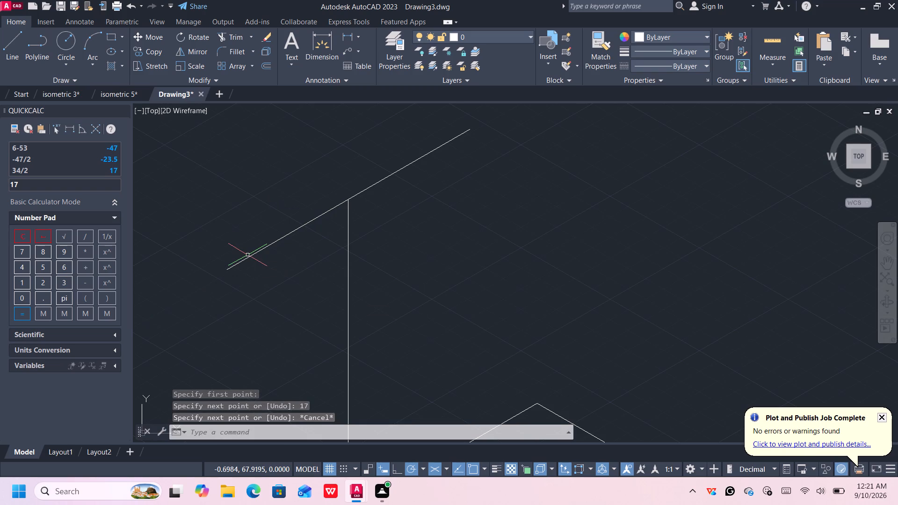
# Delete the 38-unit vertical construction line.
pyautogui.scroll(-2, 274, 259)
pyautogui.moveTo(266, 303); pyautogui.dragTo(263, 260, button='middle')
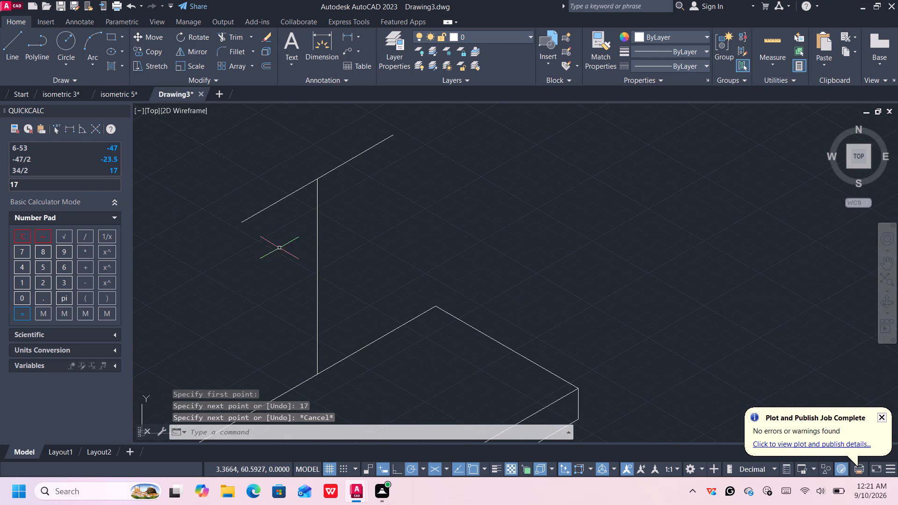
pyautogui.click(317, 244)
pyautogui.press('Delete')
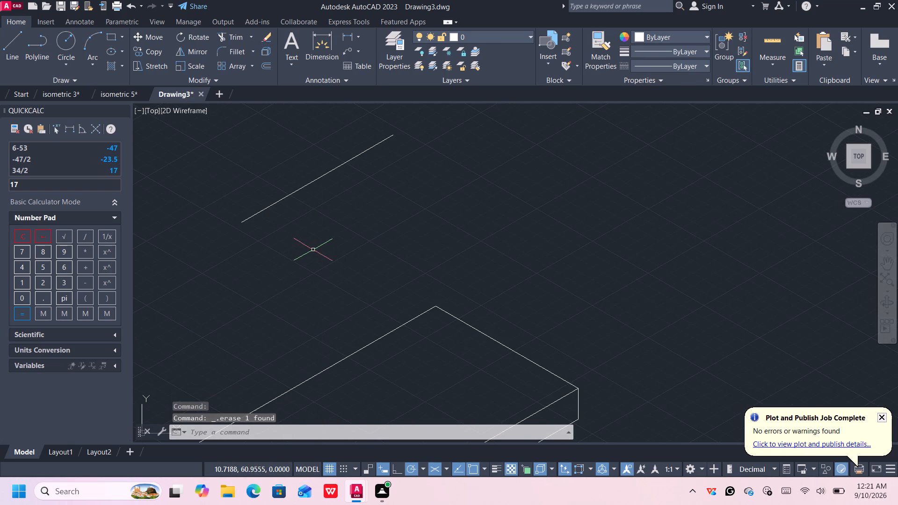
# From the sloped line's upper end, draw a 6-unit edge at 150° and a 34-unit edge at 210°, closing at its lower end.
pyautogui.scroll(-1, 350, 218)
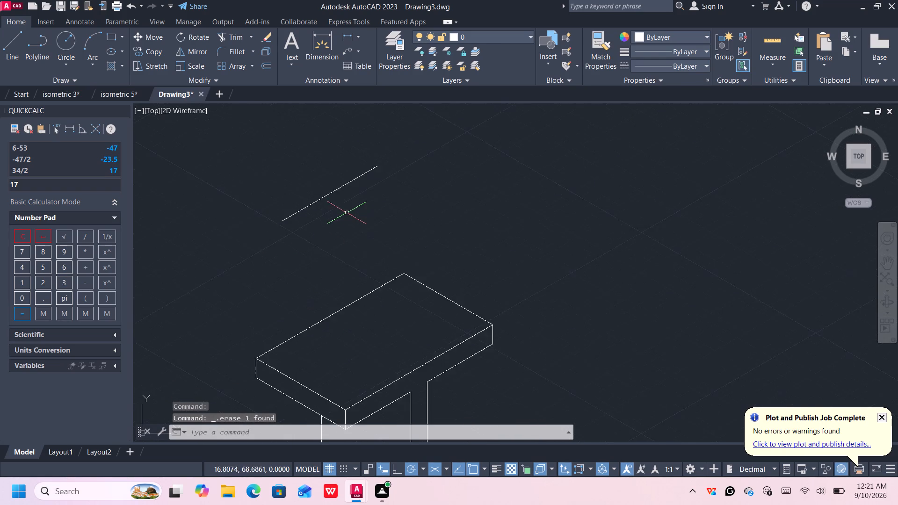
pyautogui.scroll(-1, 347, 213)
pyautogui.scroll(1, 341, 213)
pyautogui.moveTo(344, 208); pyautogui.dragTo(355, 322, button='middle')
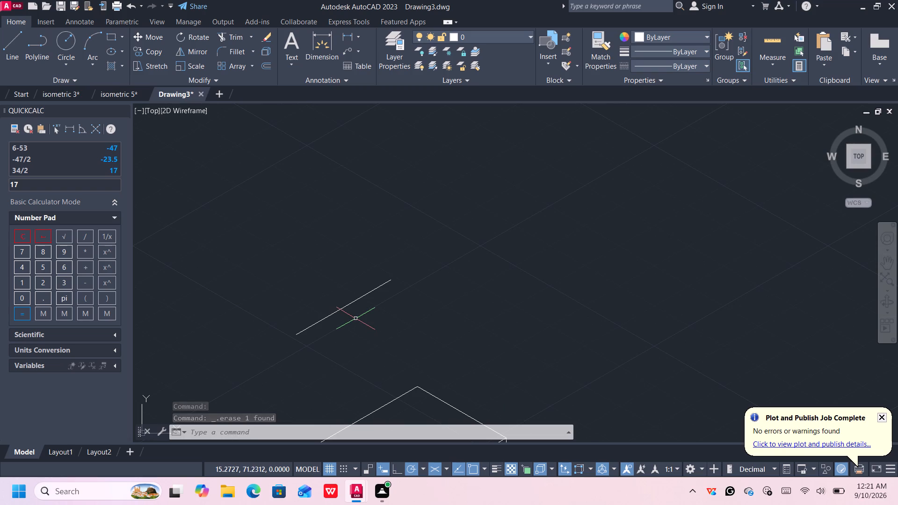
pyautogui.press('l')
pyautogui.press('Return')
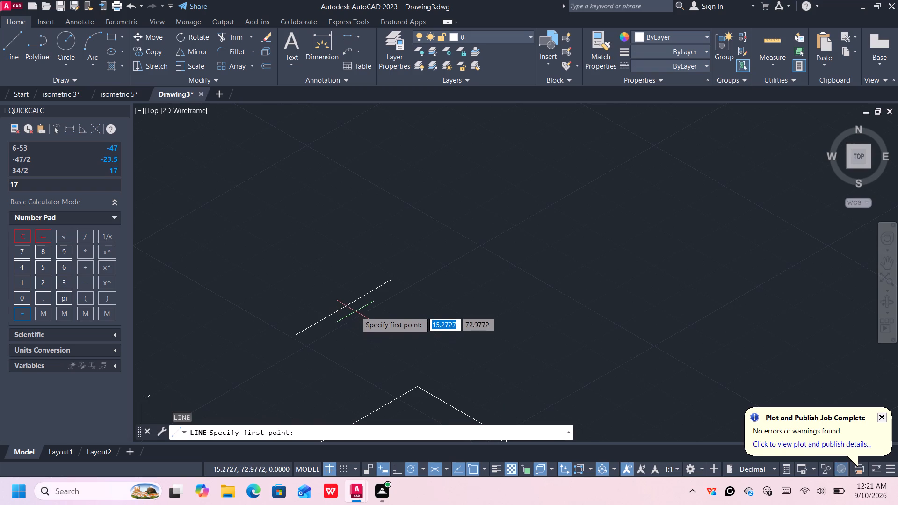
pyautogui.click(393, 280)
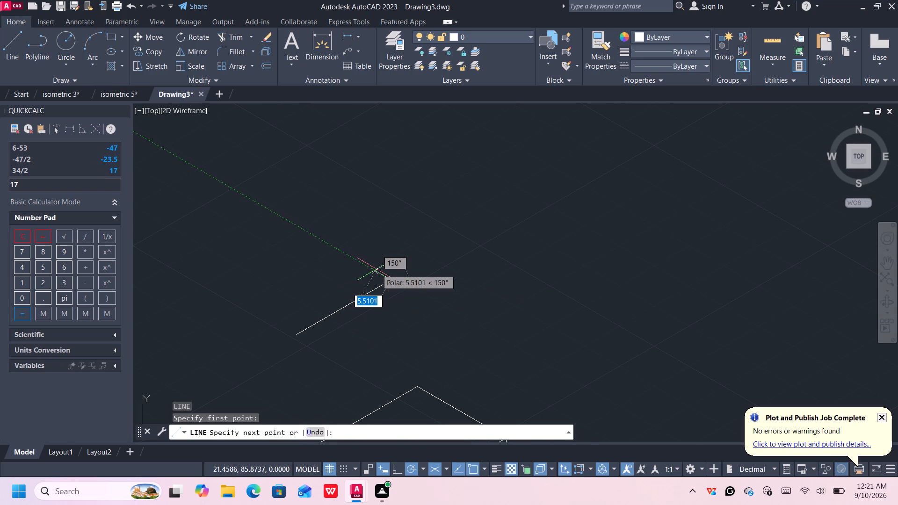
pyautogui.press('6')
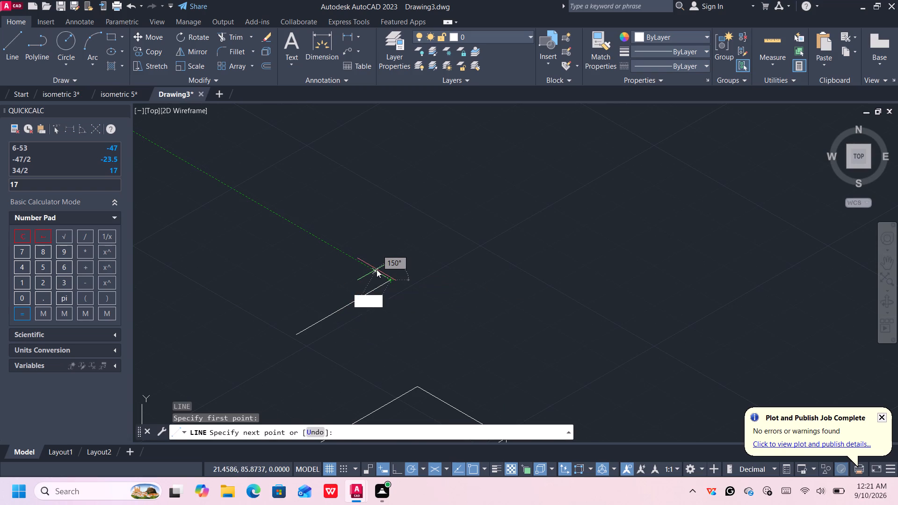
pyautogui.press('Return')
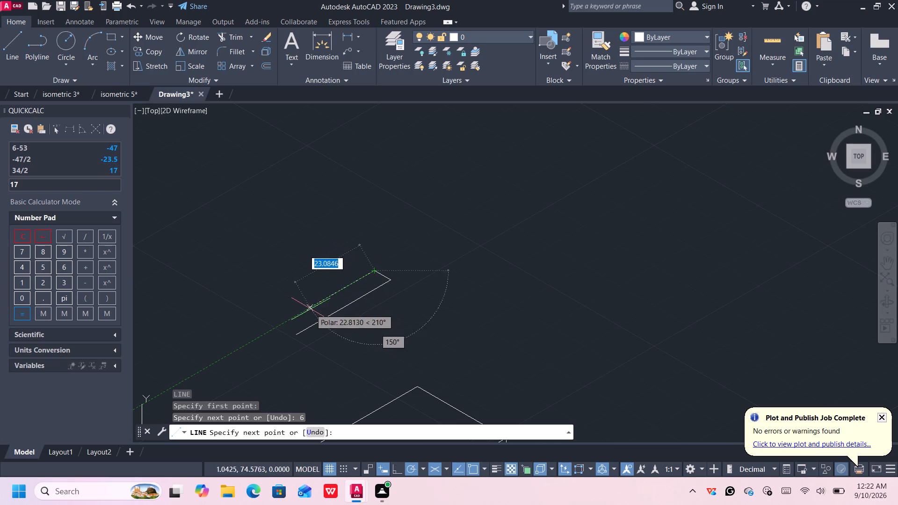
pyautogui.write('34')
pyautogui.press('Return')
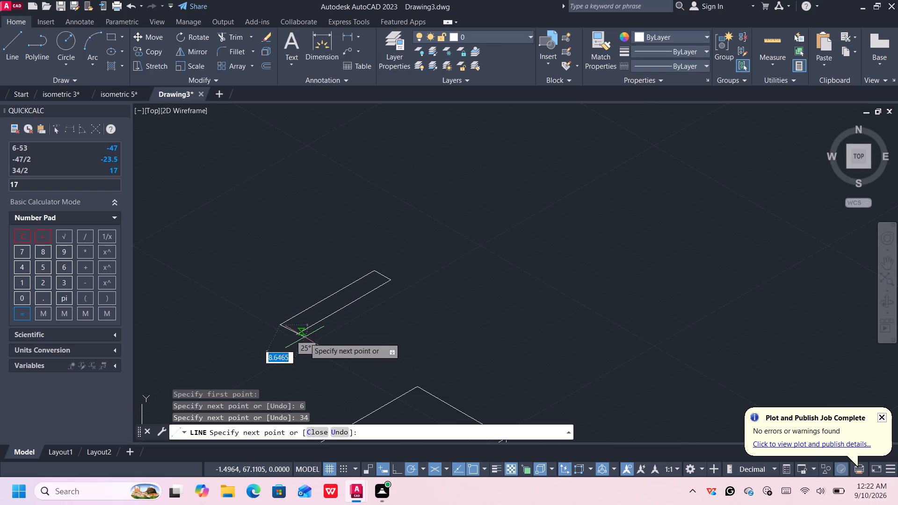
pyautogui.click(296, 334)
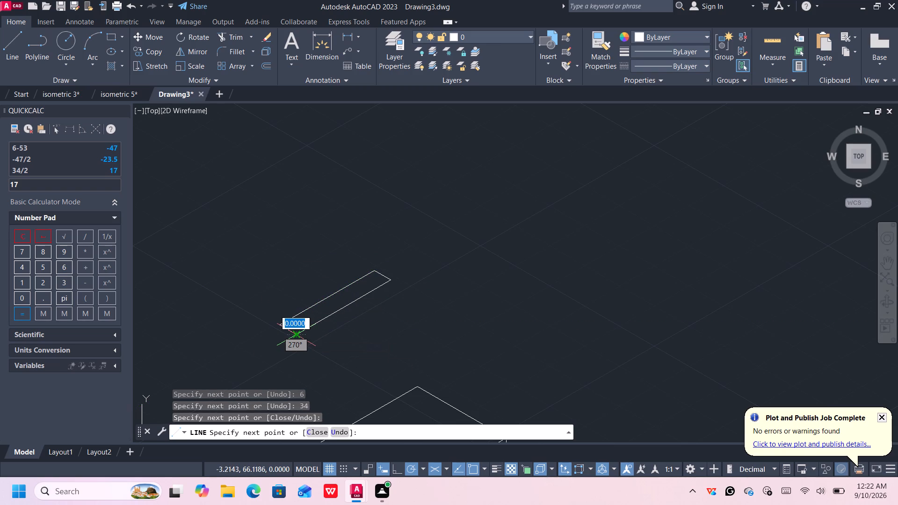
pyautogui.moveTo(284, 386); pyautogui.dragTo(291, 242, button='middle')
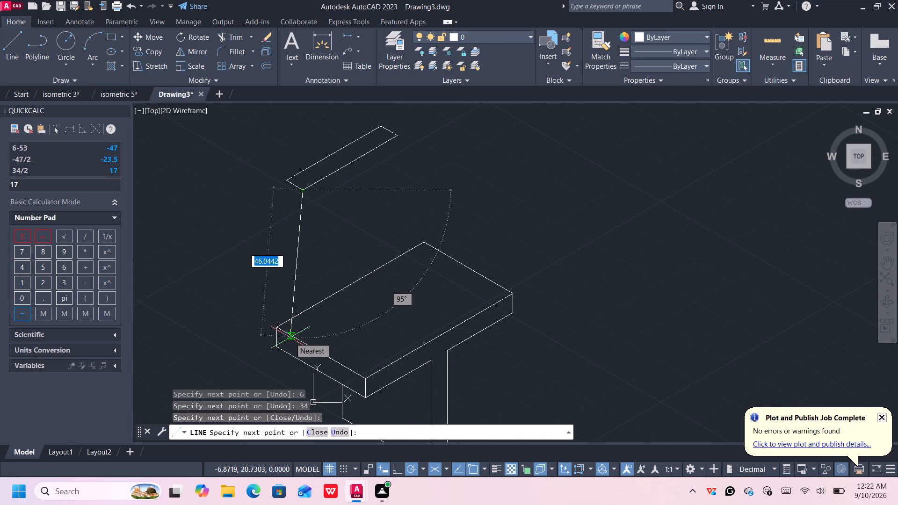
pyautogui.press('Escape')
# Draw a line from the narrow top rectangle's leftmost corner to the leftmost corner of the flange's top face.
pyautogui.press('l')
pyautogui.press('Return')
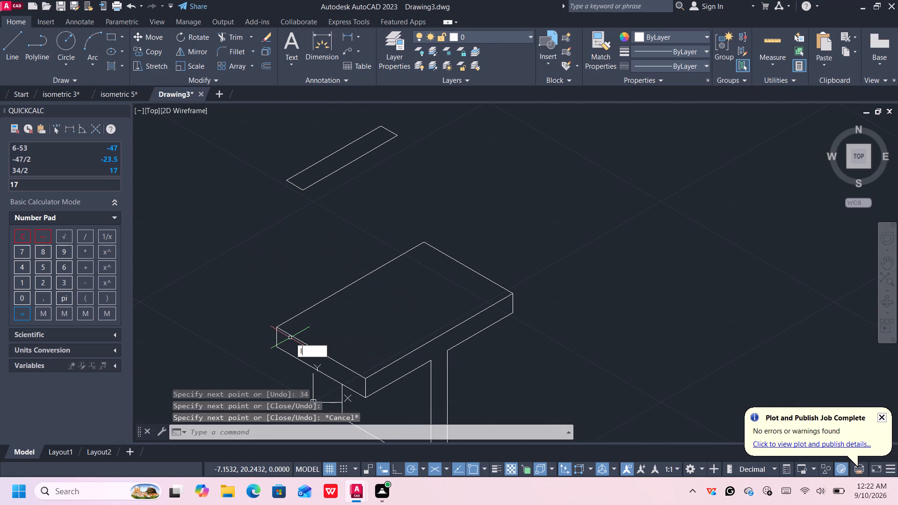
pyautogui.click(284, 180)
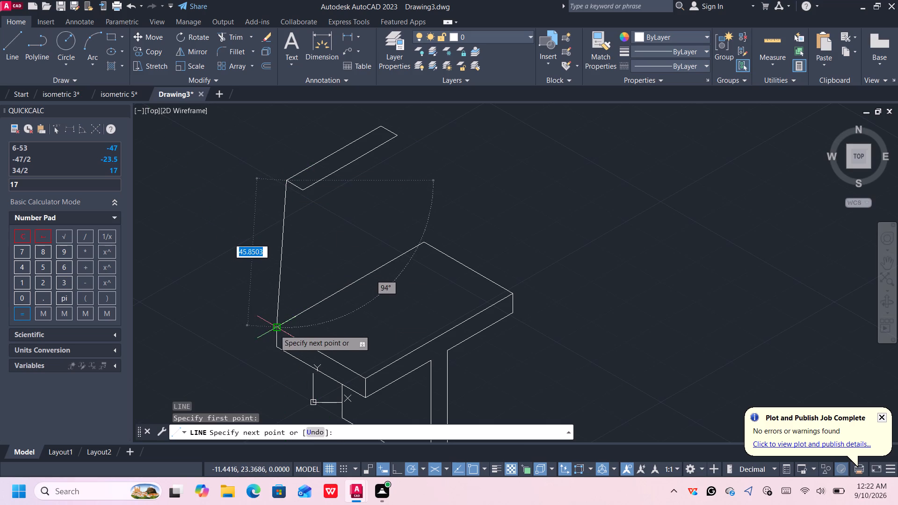
pyautogui.click(275, 330)
pyautogui.press('Return')
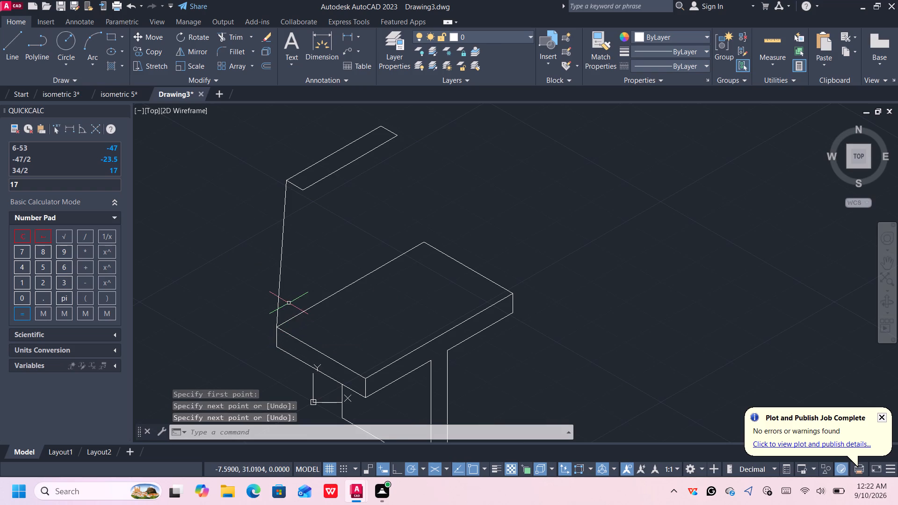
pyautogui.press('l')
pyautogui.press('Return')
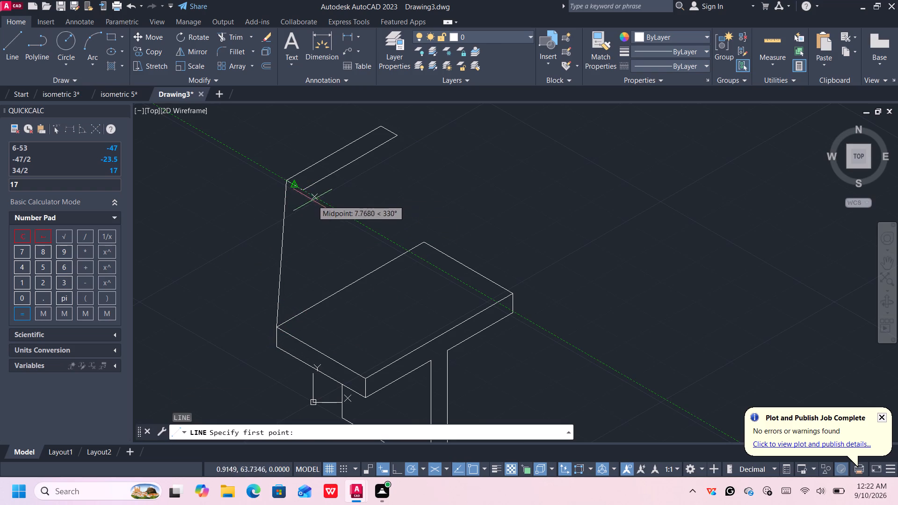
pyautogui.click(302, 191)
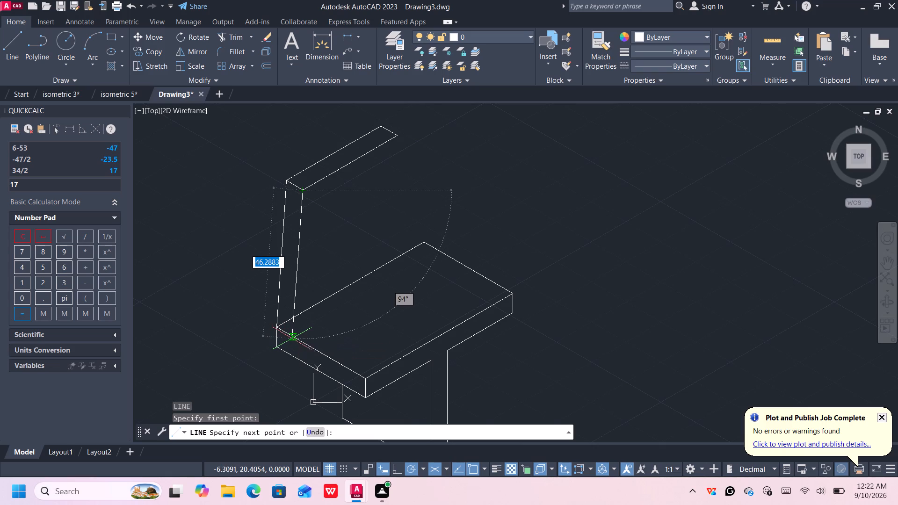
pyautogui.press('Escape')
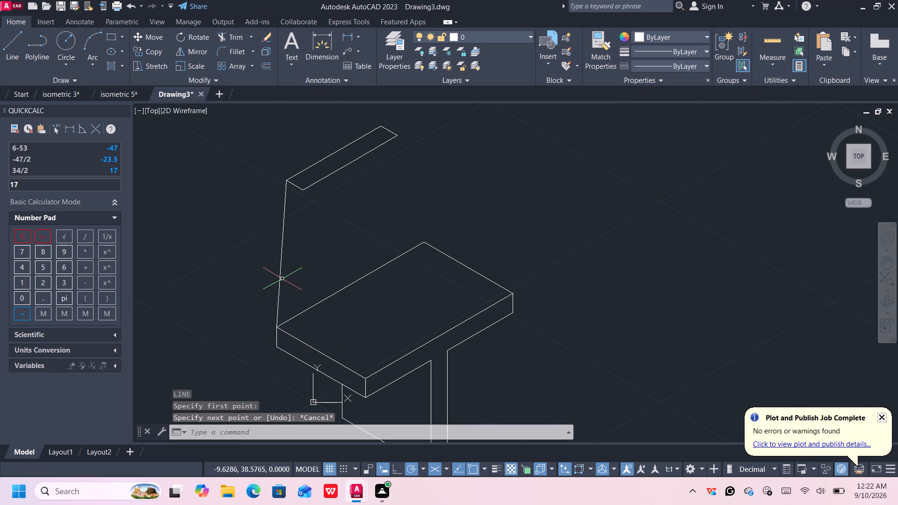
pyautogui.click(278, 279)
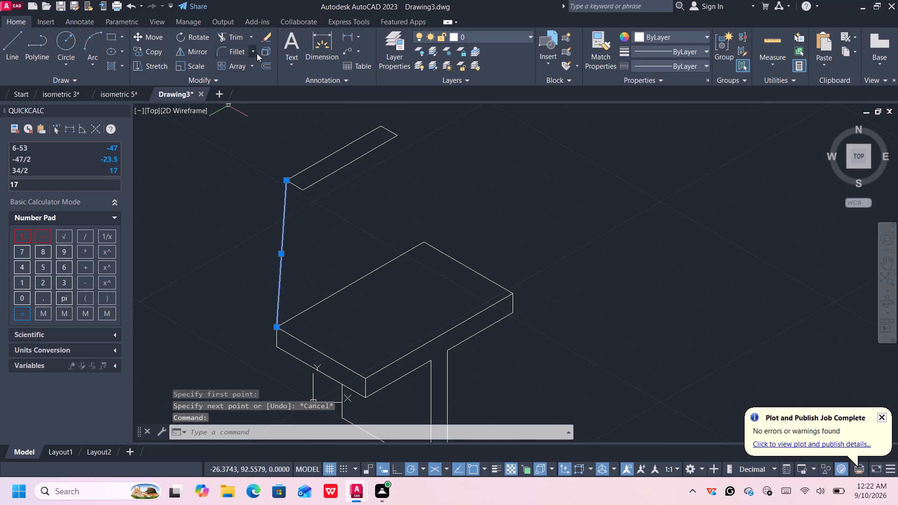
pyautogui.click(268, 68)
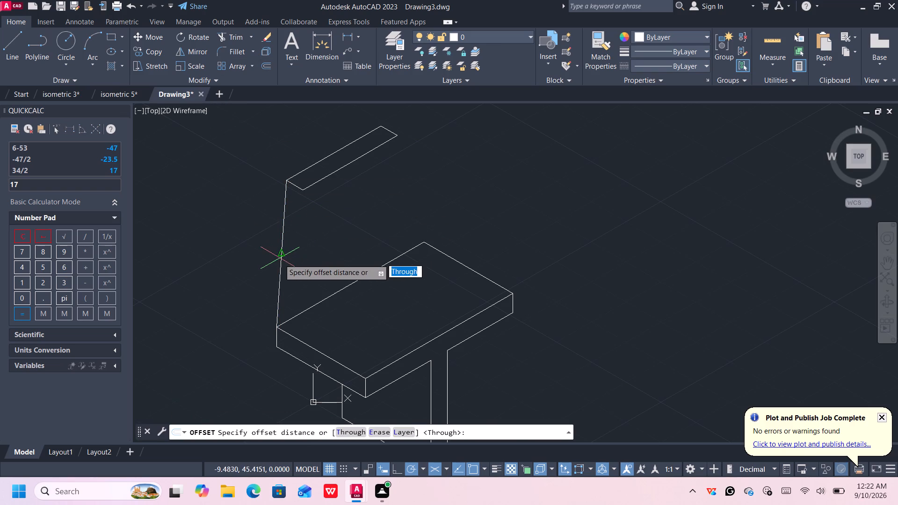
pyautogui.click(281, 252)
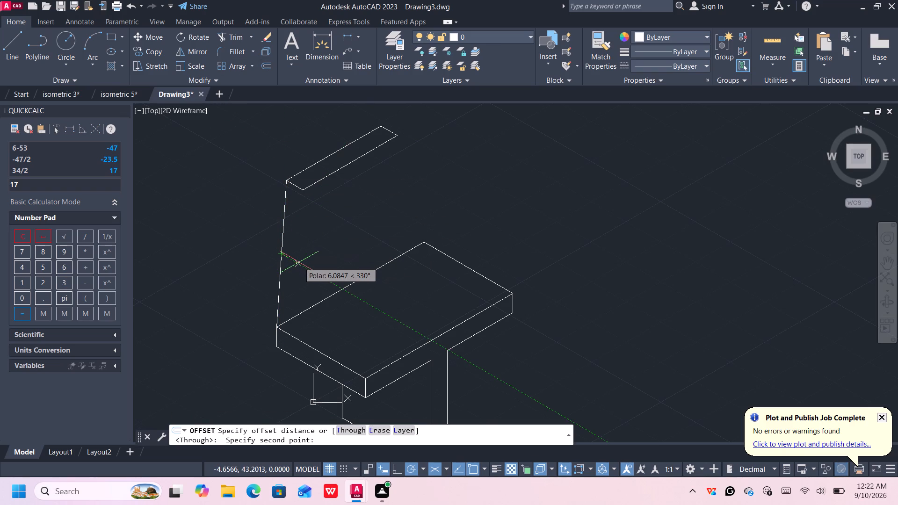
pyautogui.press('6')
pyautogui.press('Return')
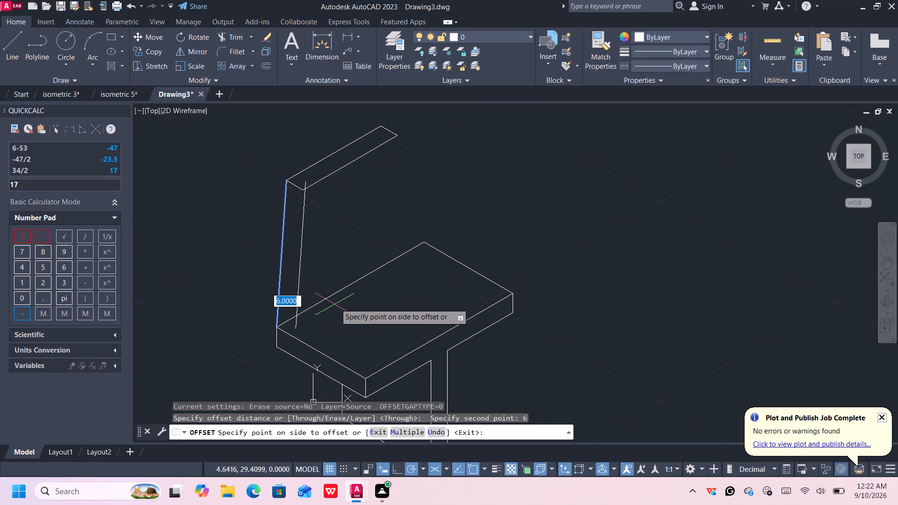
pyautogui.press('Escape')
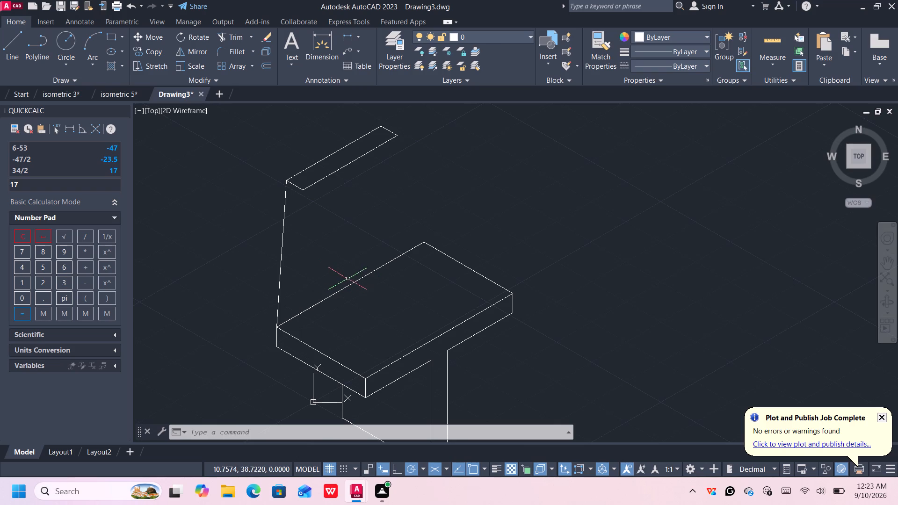
# Delete the short vertical edge at the flange's leftmost corner.
pyautogui.click(273, 337)
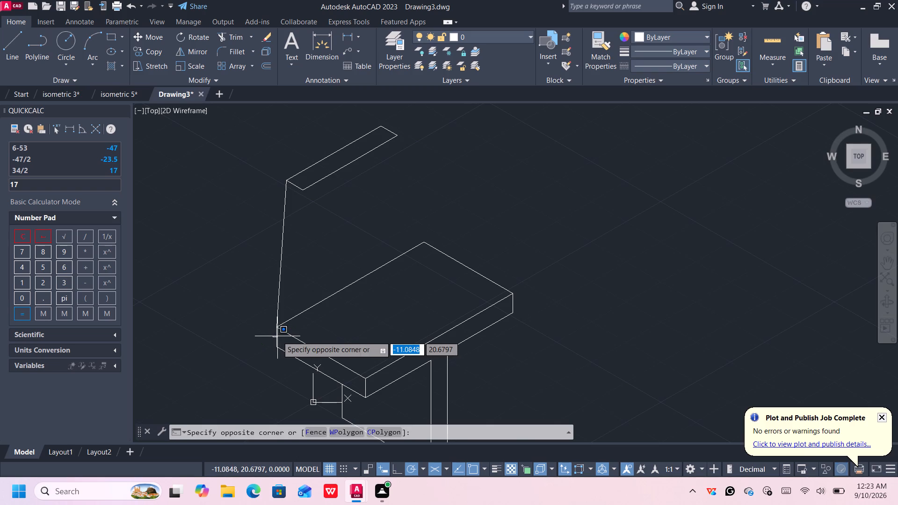
pyautogui.click(277, 336)
pyautogui.click(276, 335)
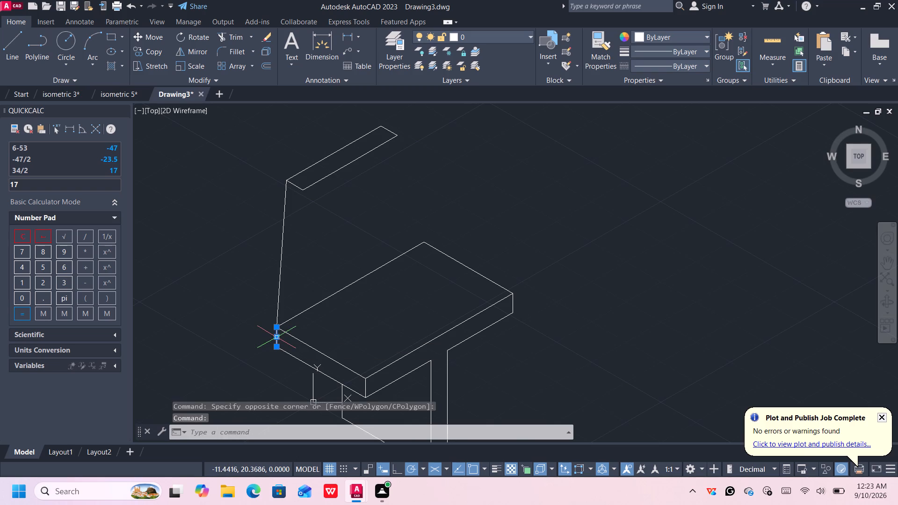
pyautogui.press('Delete')
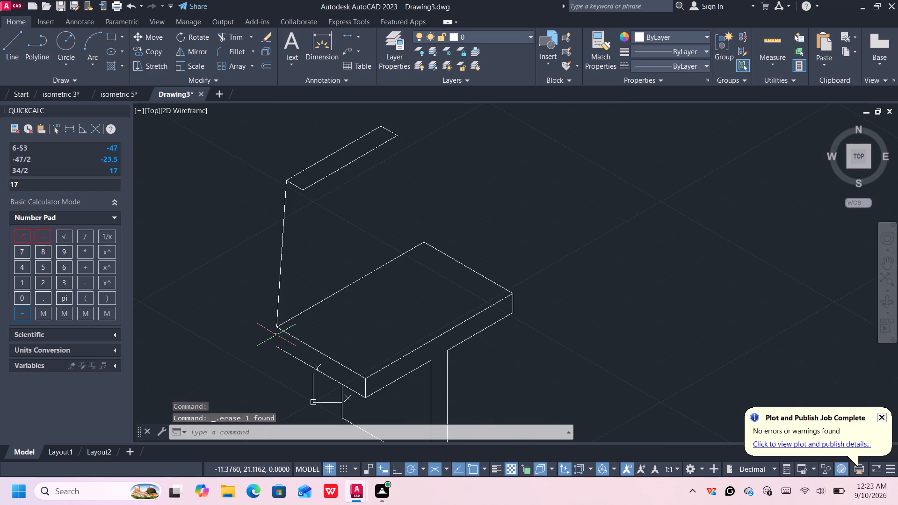
# Delete both short edges and the front long edge segments of the narrow top rectangle, keeping its back long edge.
pyautogui.click(300, 188)
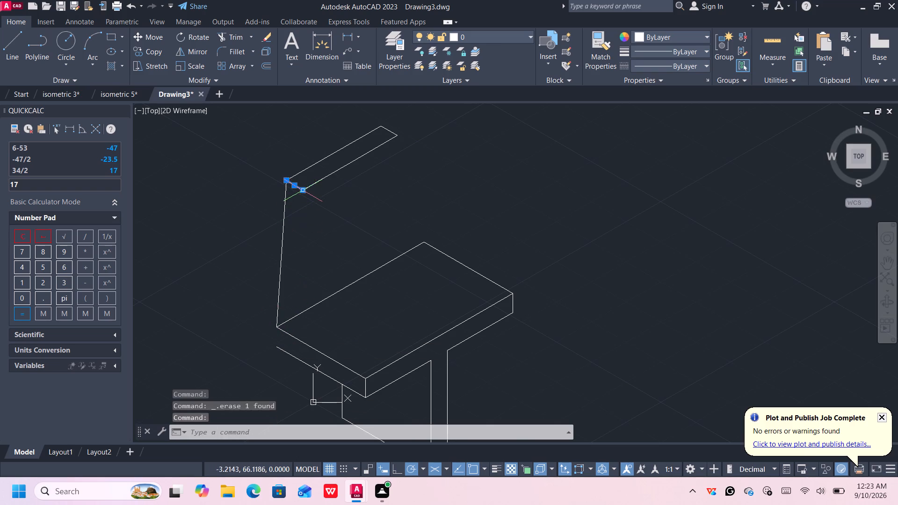
pyautogui.click(320, 180)
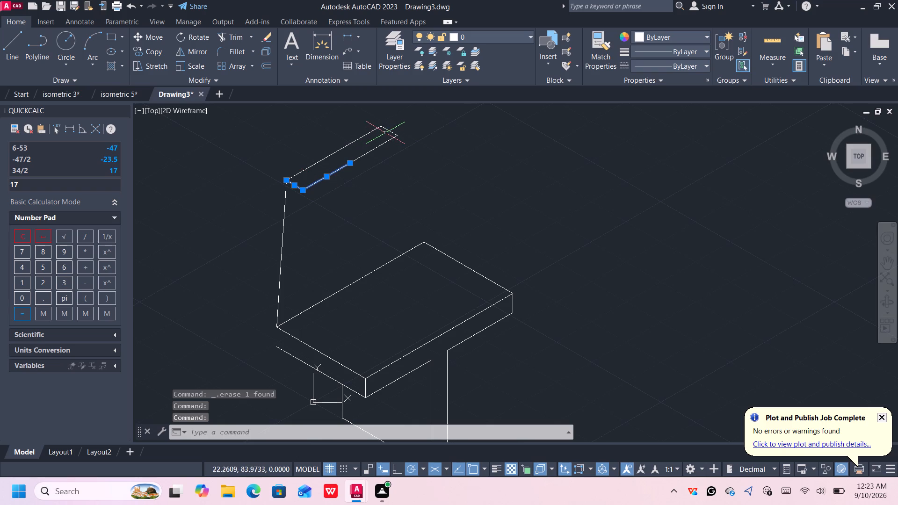
pyautogui.click(388, 130)
pyautogui.click(377, 151)
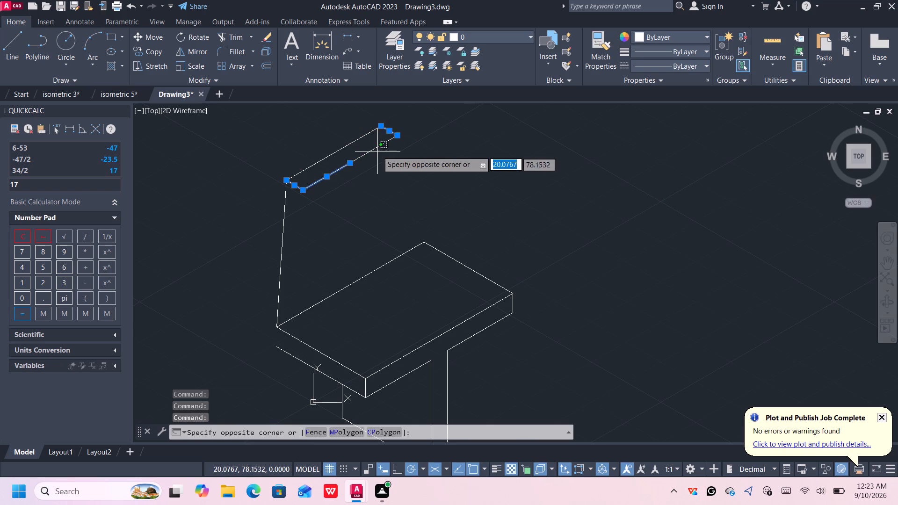
pyautogui.click(377, 148)
pyautogui.click(377, 148)
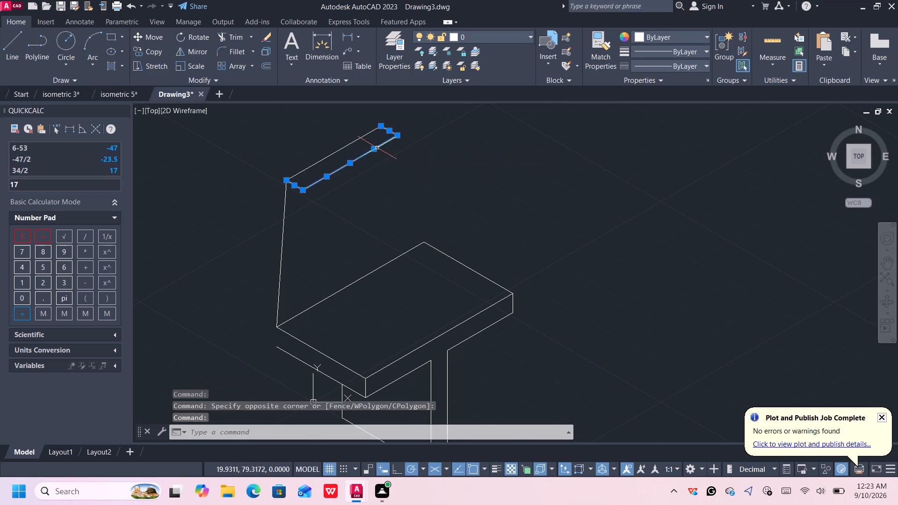
pyautogui.press('Delete')
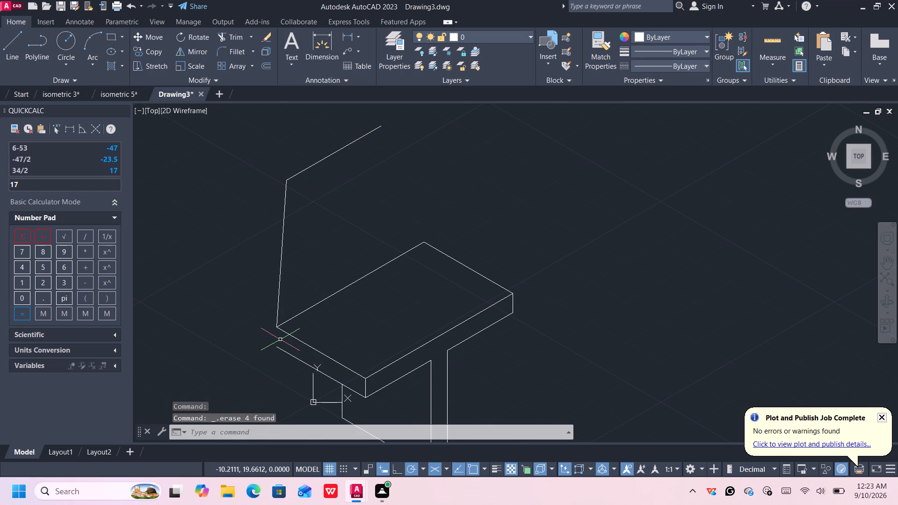
# From the flange's open bottom-left end, draw a 6-unit edge at 150° and a 6-unit vertical edge up, ending at the sloped line's foot.
pyautogui.press('l')
pyautogui.press('Return')
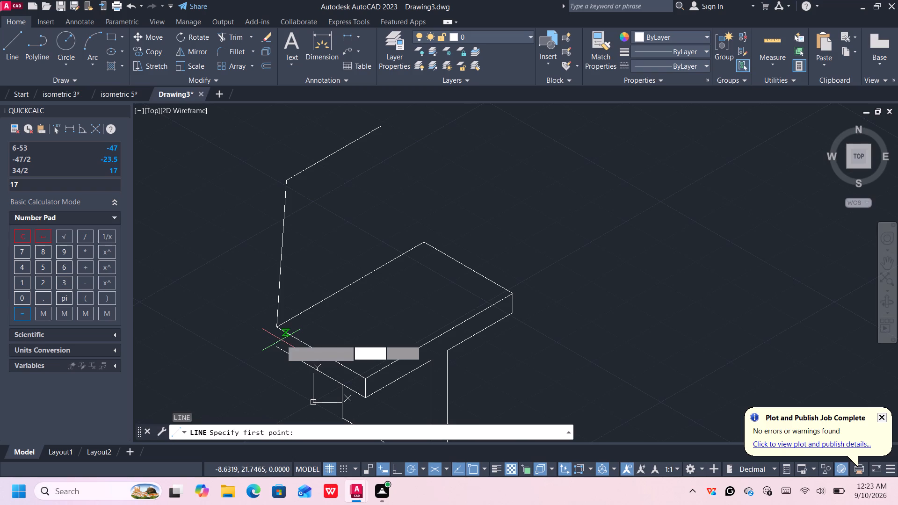
pyautogui.click(280, 342)
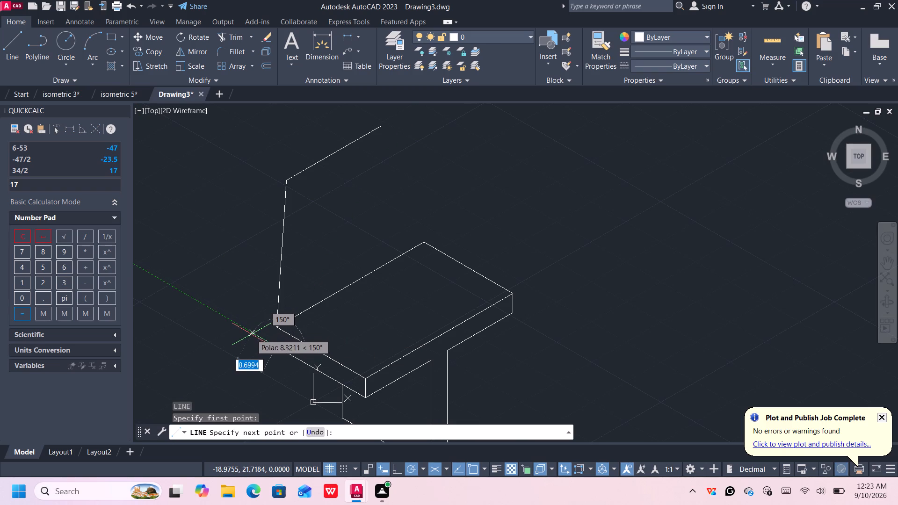
pyautogui.press('6')
pyautogui.press('Return')
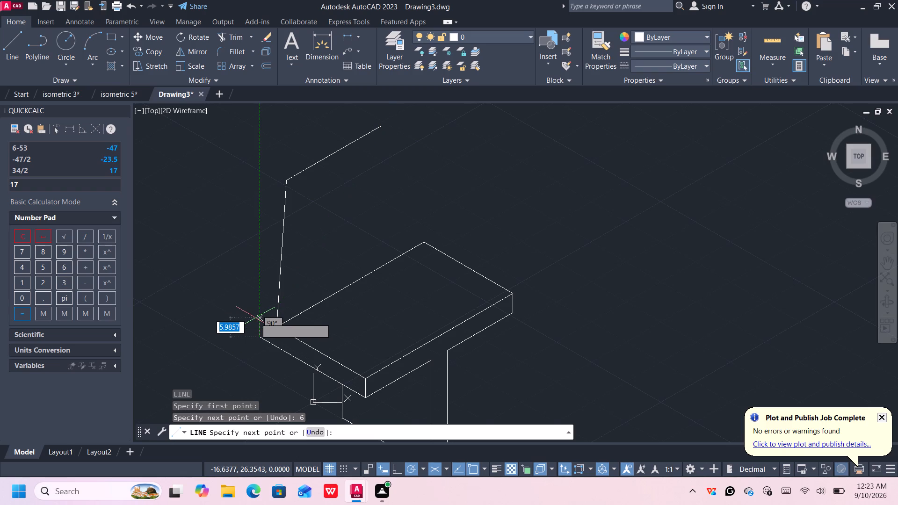
pyautogui.press('6')
pyautogui.press('Return')
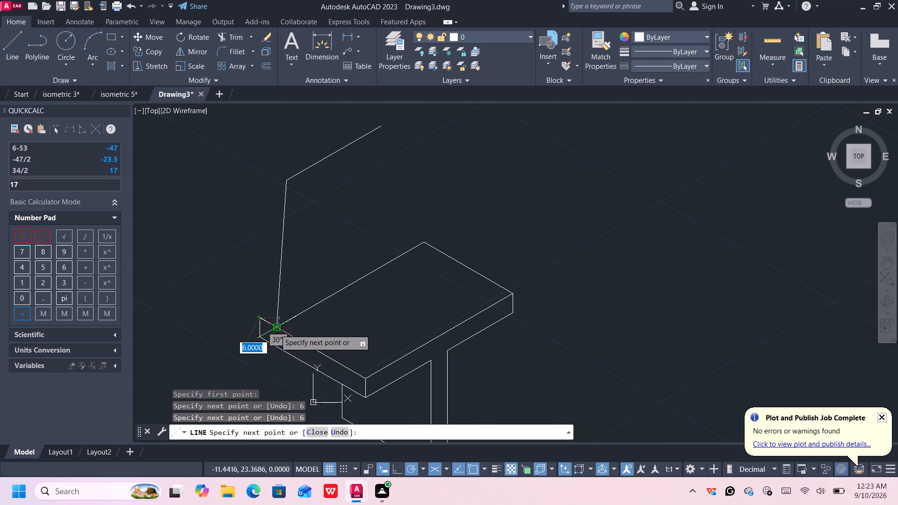
pyautogui.click(275, 330)
pyautogui.press('Return')
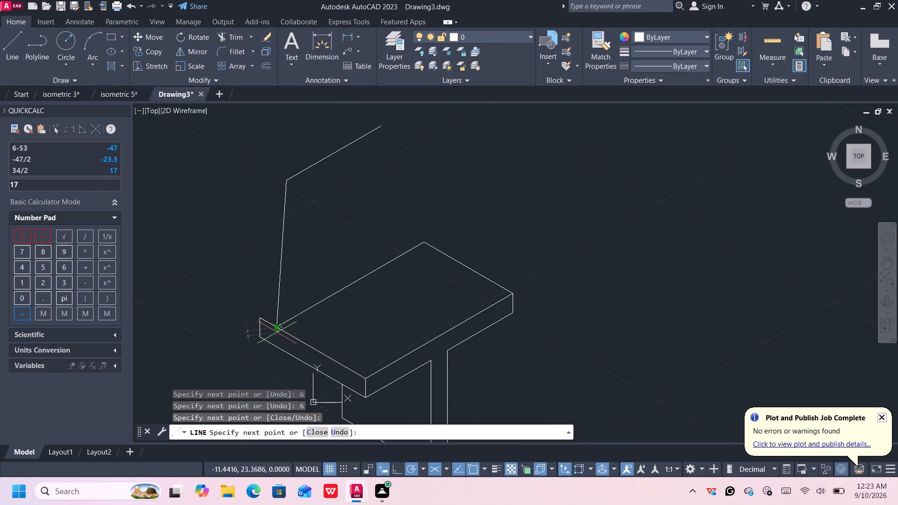
# From the sloped line's upper end, draw a 6-unit edge at 150° and a 34-unit edge at 30°, closing at the remaining top edge's far end.
pyautogui.press('l')
pyautogui.press('Return')
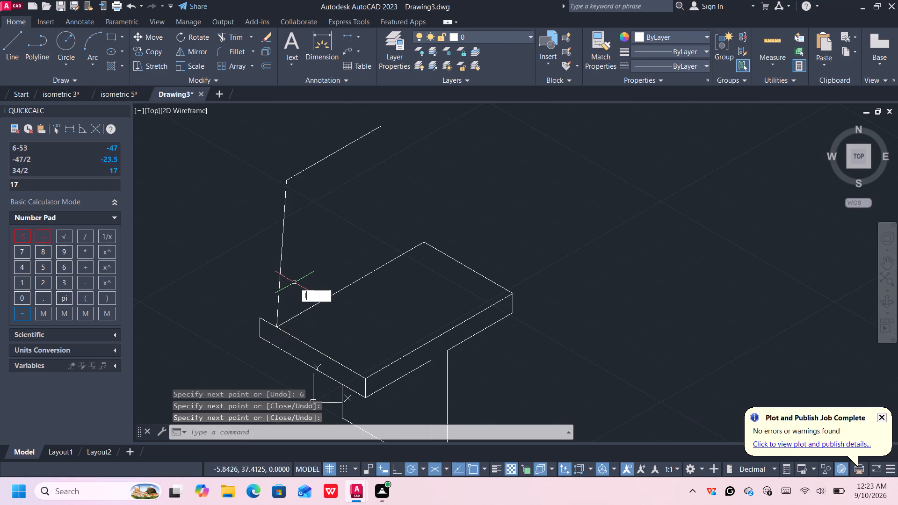
pyautogui.click(288, 183)
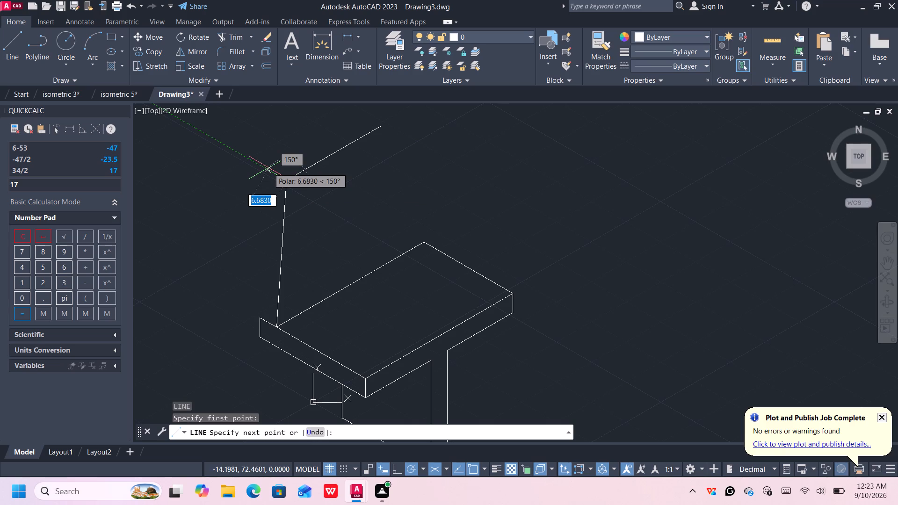
pyautogui.press('6')
pyautogui.press('Return')
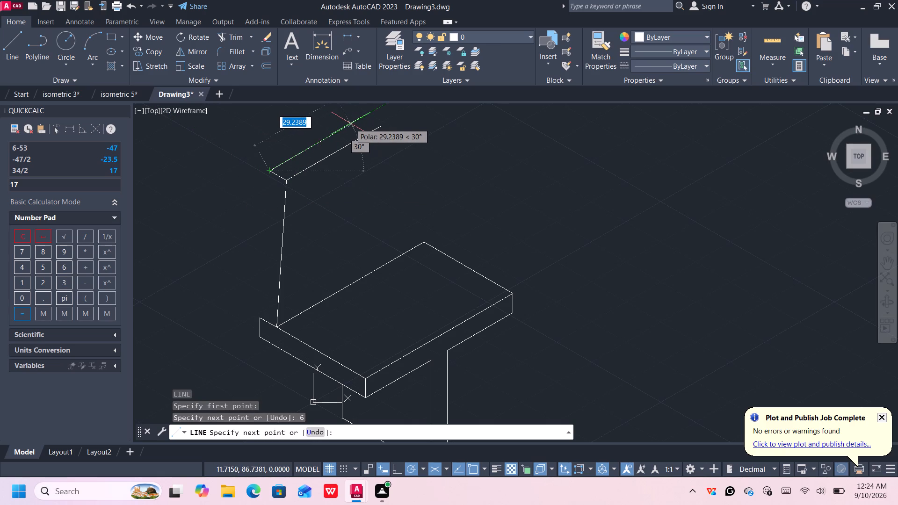
pyautogui.press('3')
pyautogui.press('4')
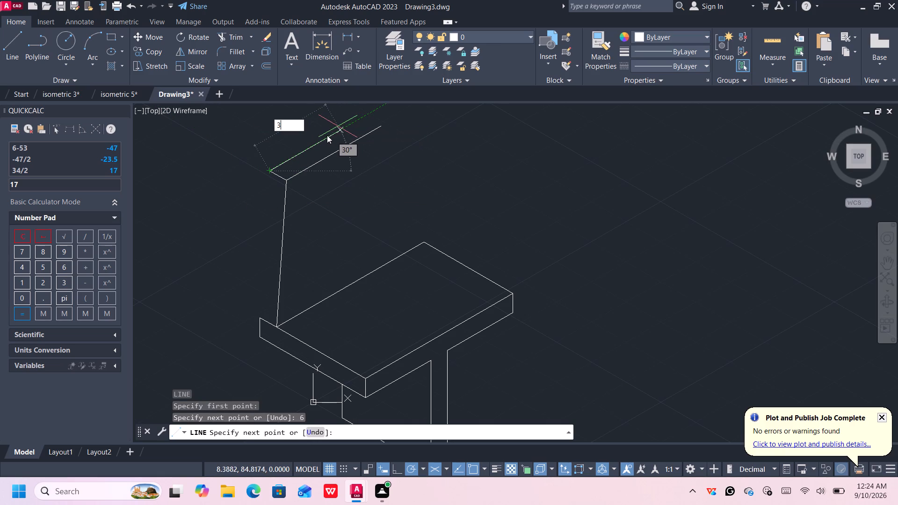
pyautogui.press('Return')
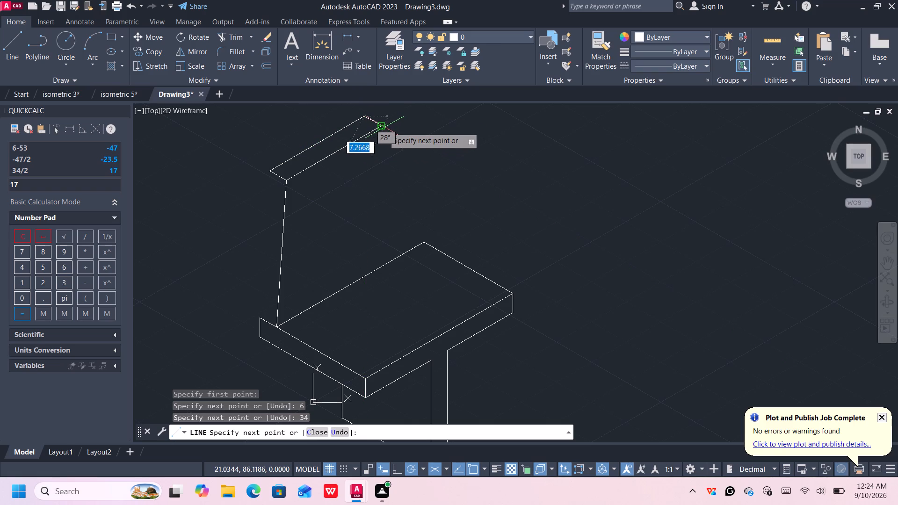
pyautogui.click(381, 124)
pyautogui.press('Return')
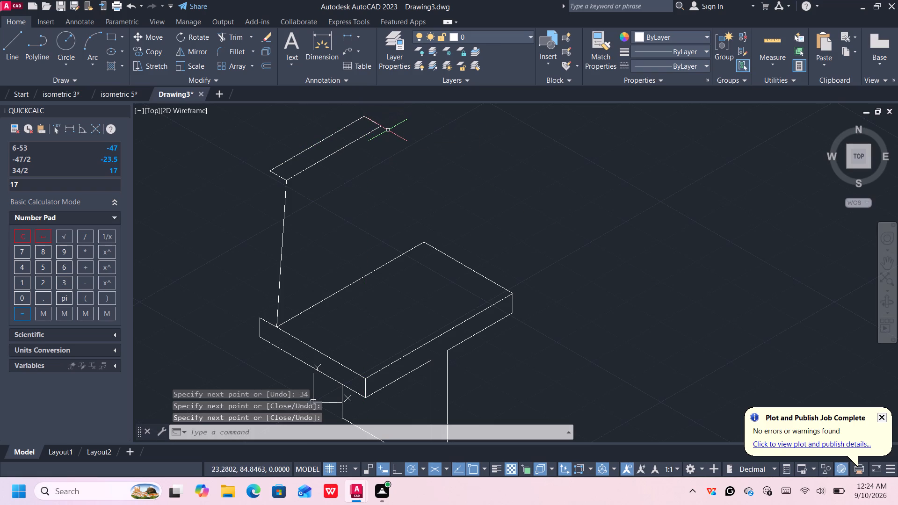
# Draw a sloped line from the new top face's leftmost corner to the top of the flange extension's vertical edge.
pyautogui.press('l')
pyautogui.press('Return')
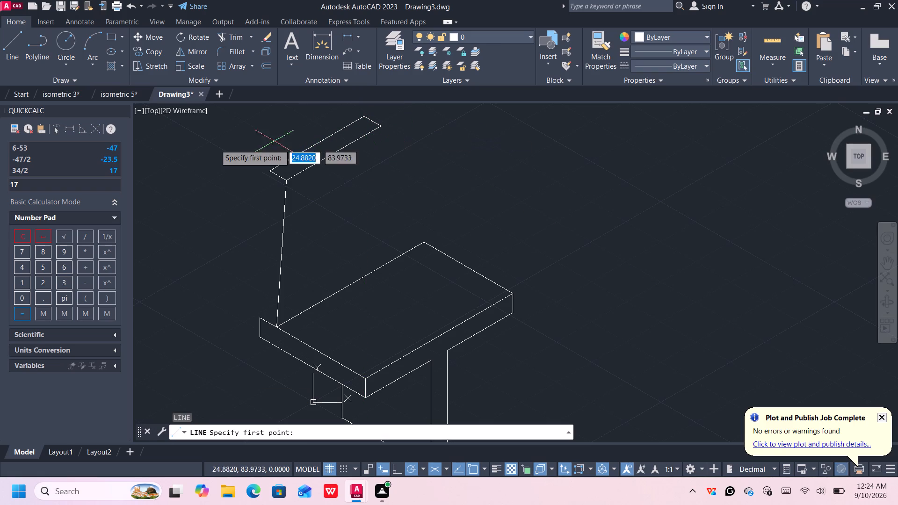
pyautogui.click(268, 172)
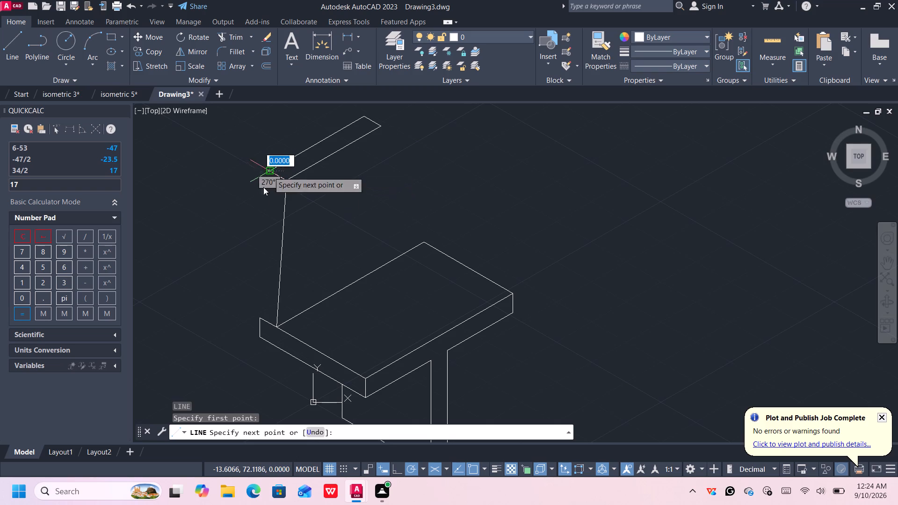
pyautogui.click(257, 319)
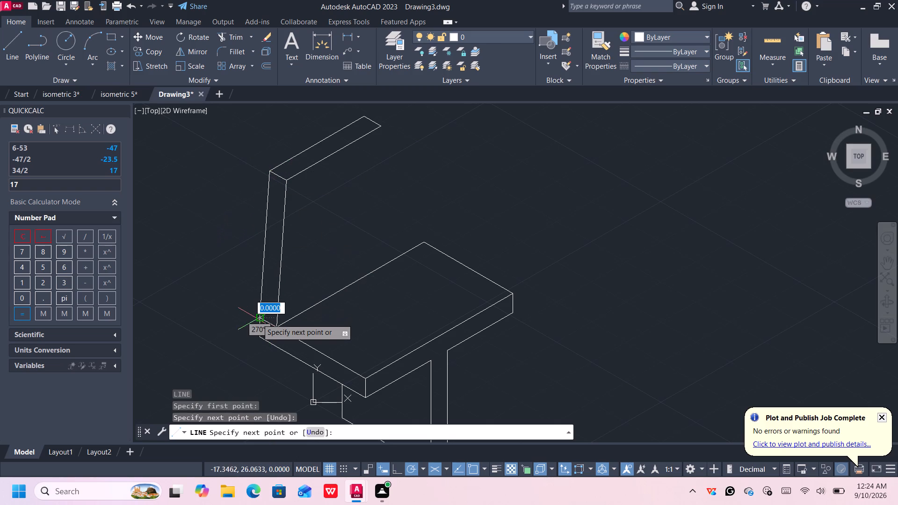
pyautogui.press('Return')
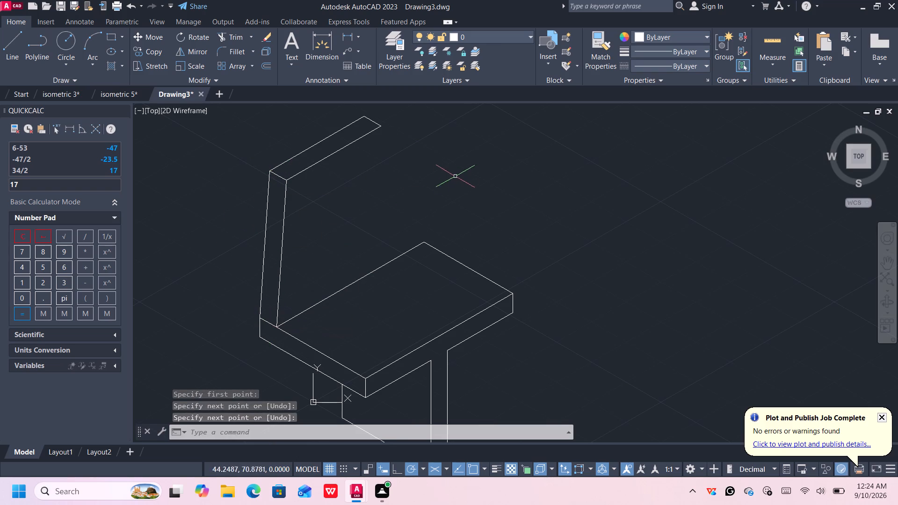
# Draw a sloped line from the upright plate's rightmost top corner to the rear corner of the flange's top face.
pyautogui.moveTo(426, 184); pyautogui.dragTo(387, 296, button='middle')
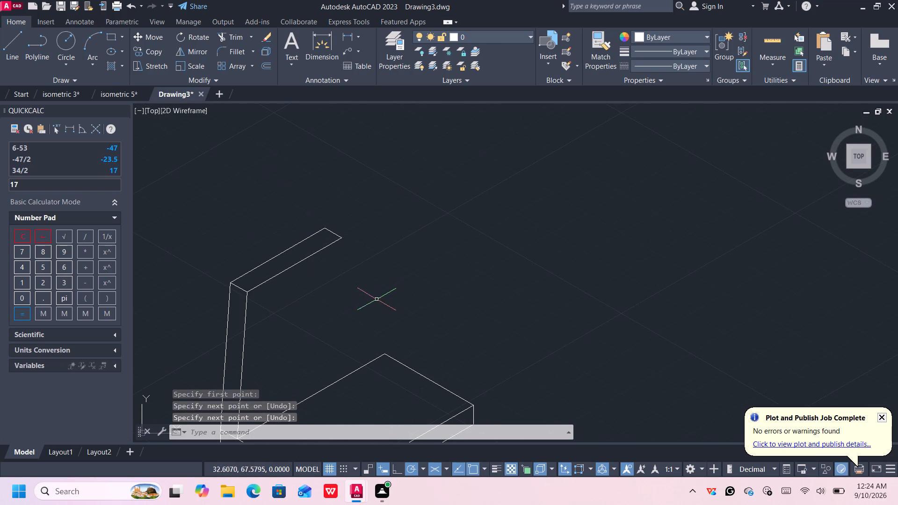
pyautogui.moveTo(369, 302); pyautogui.dragTo(360, 274, button='middle')
pyautogui.press('l')
pyautogui.press('Return')
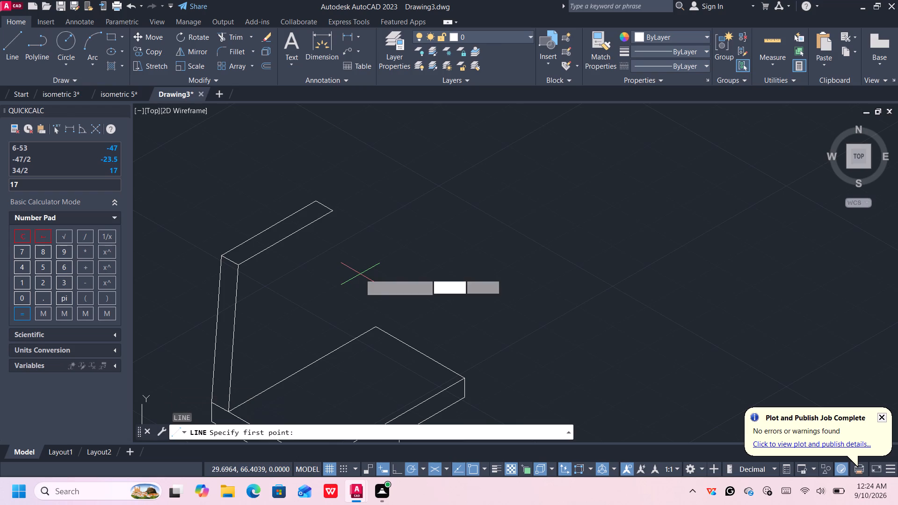
pyautogui.click(330, 209)
pyautogui.click(376, 331)
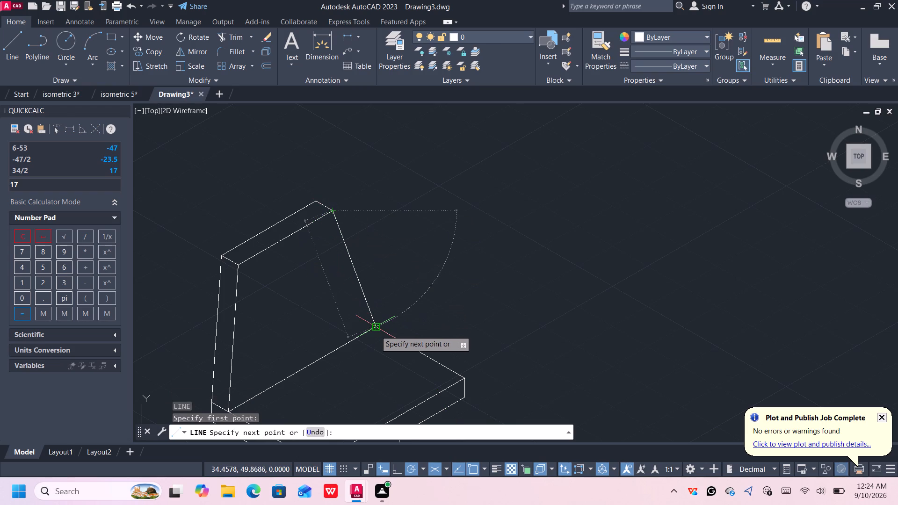
pyautogui.press('Return')
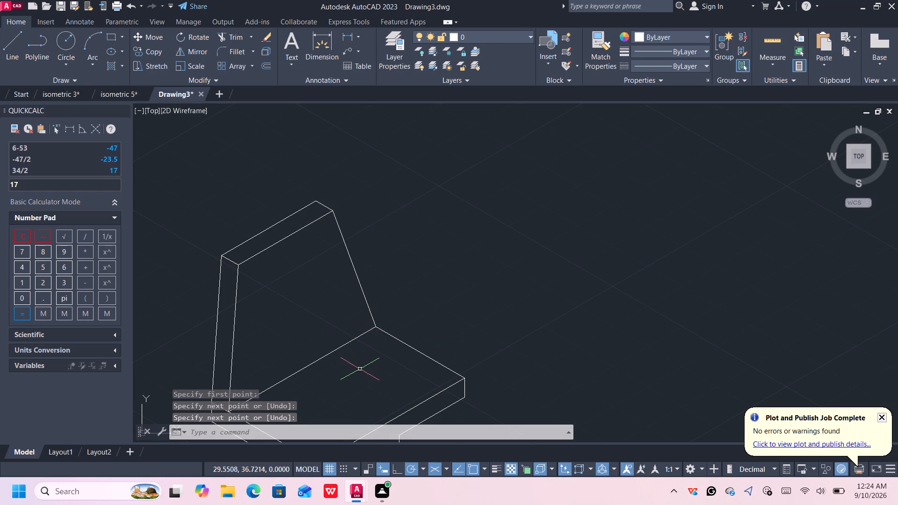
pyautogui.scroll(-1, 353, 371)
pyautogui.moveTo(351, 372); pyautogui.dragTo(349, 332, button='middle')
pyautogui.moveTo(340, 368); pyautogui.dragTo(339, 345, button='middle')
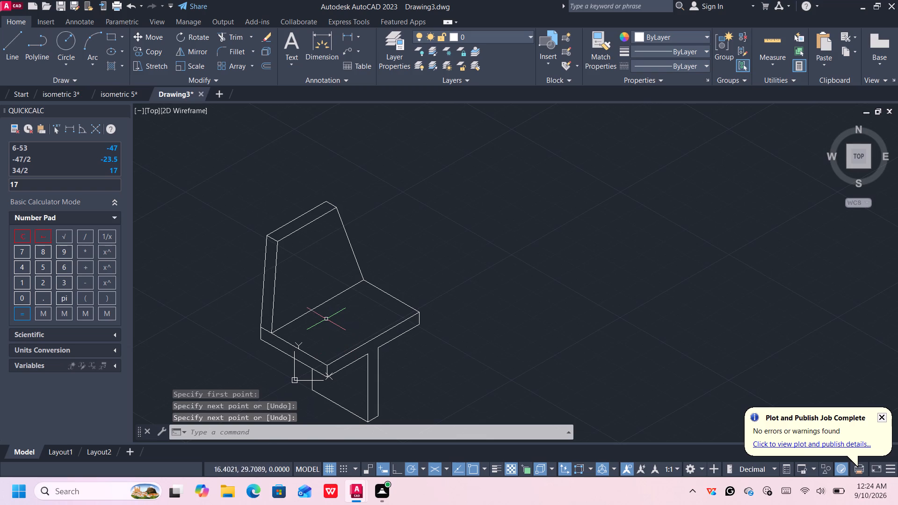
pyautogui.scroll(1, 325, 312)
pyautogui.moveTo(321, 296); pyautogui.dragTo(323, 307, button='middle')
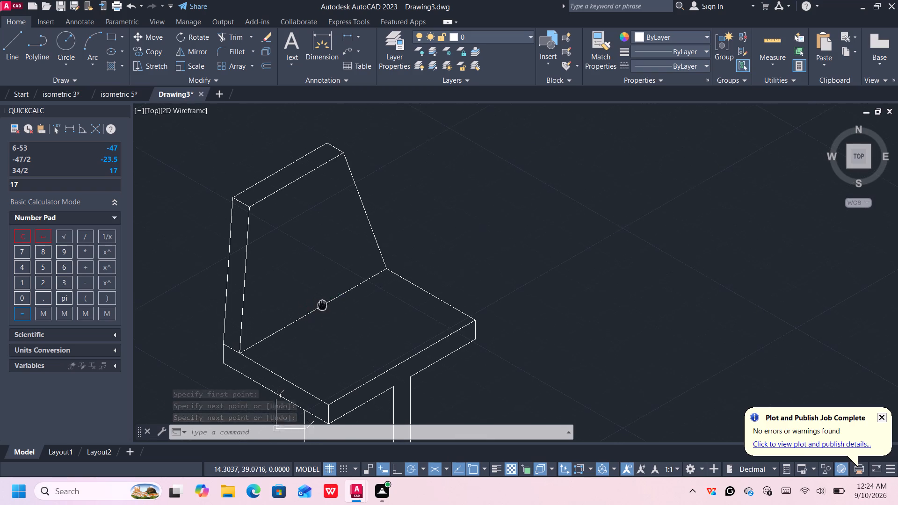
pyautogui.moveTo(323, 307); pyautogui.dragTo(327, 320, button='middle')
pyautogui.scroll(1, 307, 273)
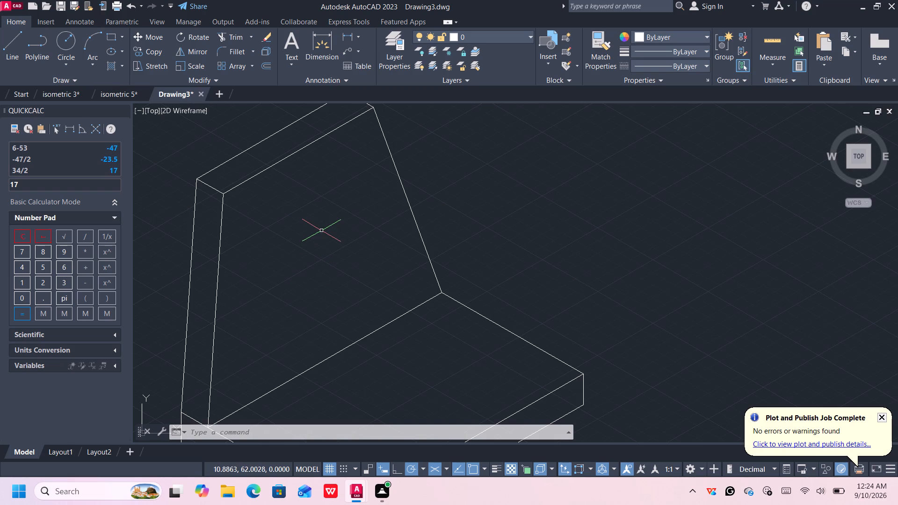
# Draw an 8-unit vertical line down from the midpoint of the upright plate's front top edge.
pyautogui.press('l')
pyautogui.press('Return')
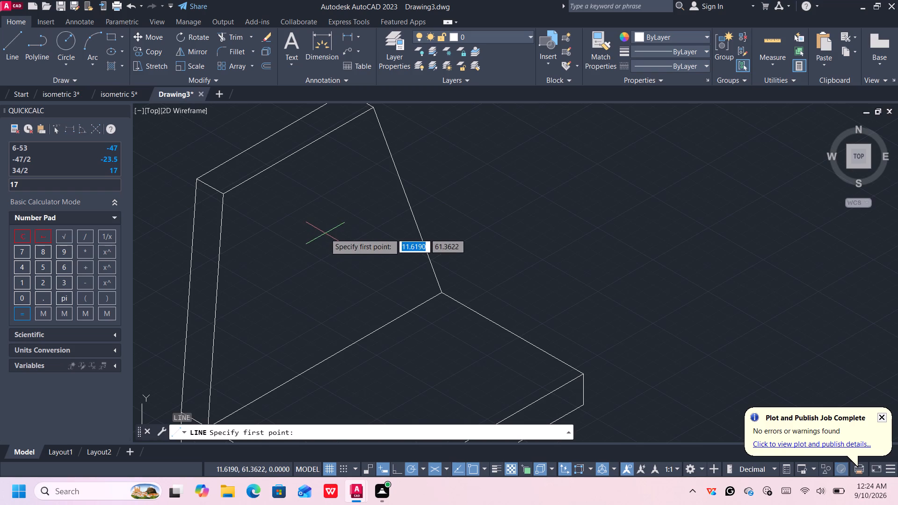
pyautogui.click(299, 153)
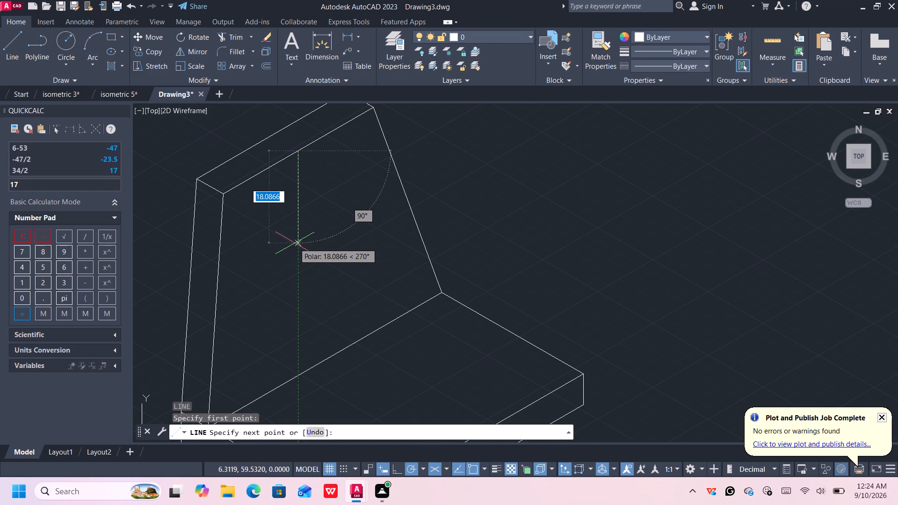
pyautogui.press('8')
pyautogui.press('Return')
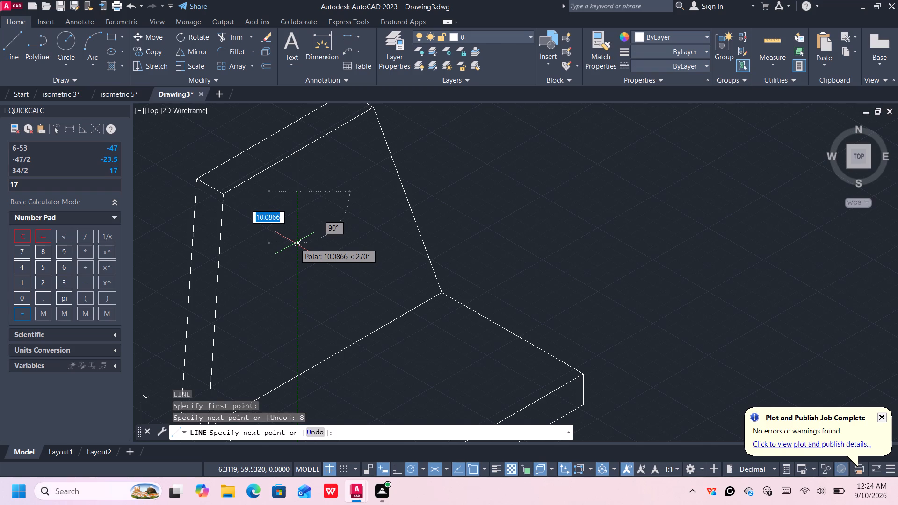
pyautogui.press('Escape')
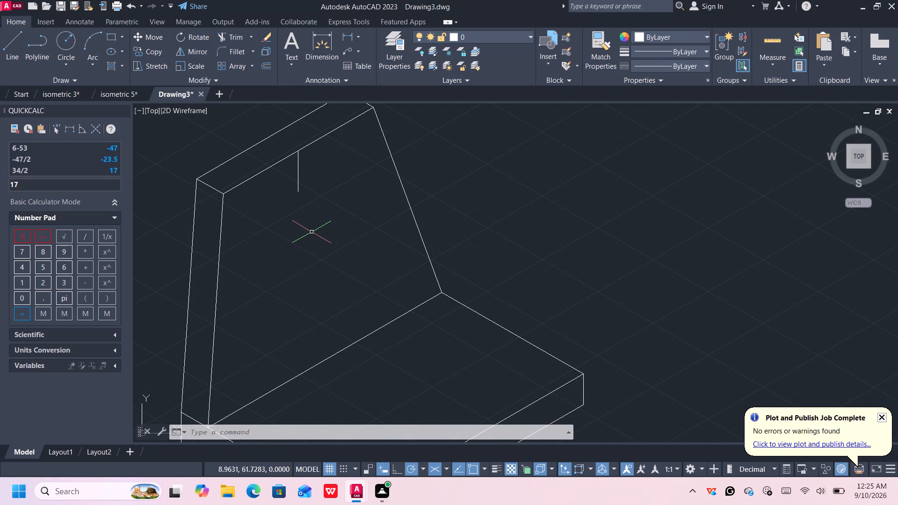
# Switch the isometric drafting plane to the right isoplane.
pyautogui.moveTo(321, 253); pyautogui.dragTo(318, 235, button='middle')
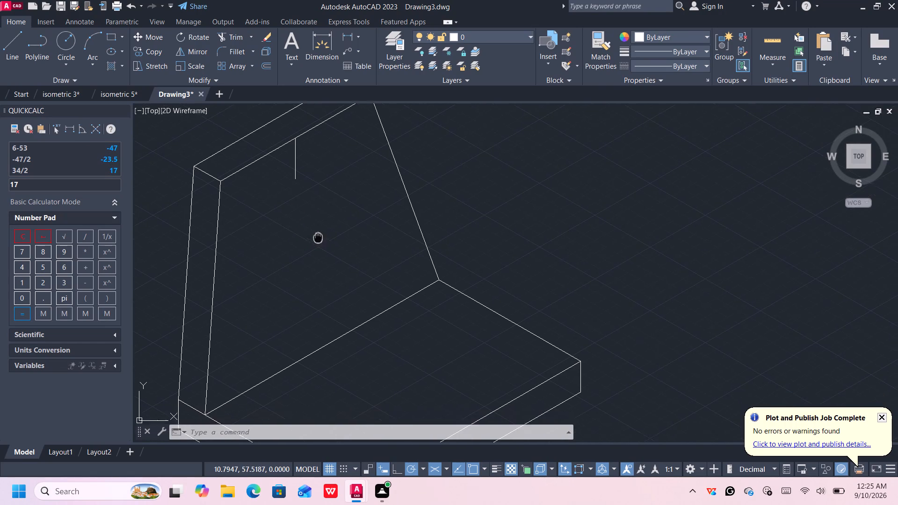
pyautogui.moveTo(318, 235); pyautogui.dragTo(318, 232, button='middle')
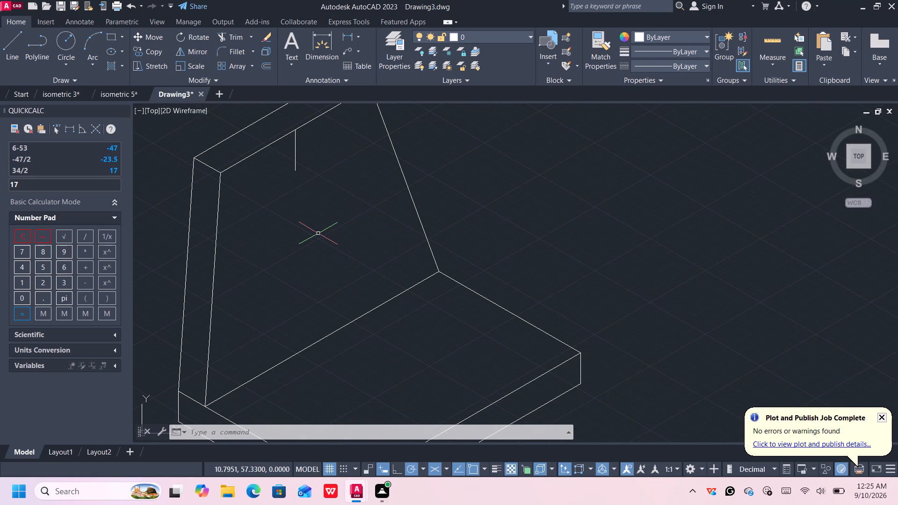
pyautogui.press('F5')
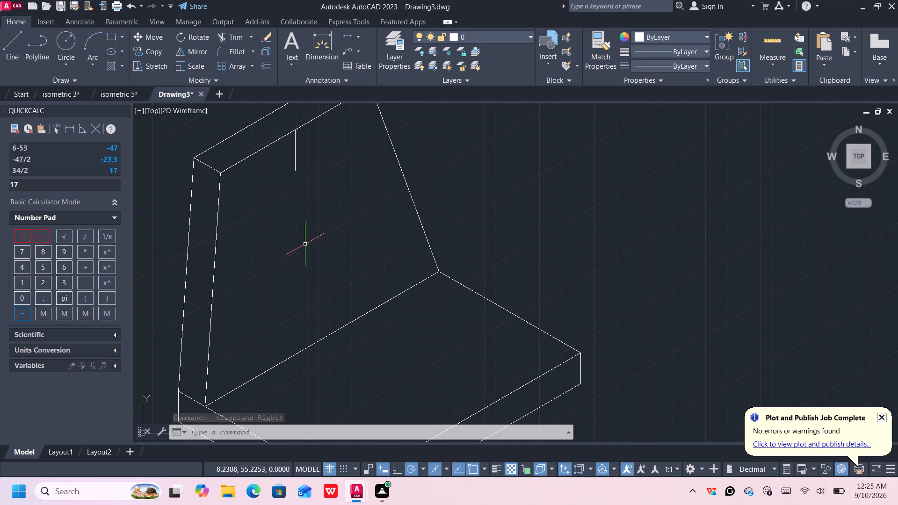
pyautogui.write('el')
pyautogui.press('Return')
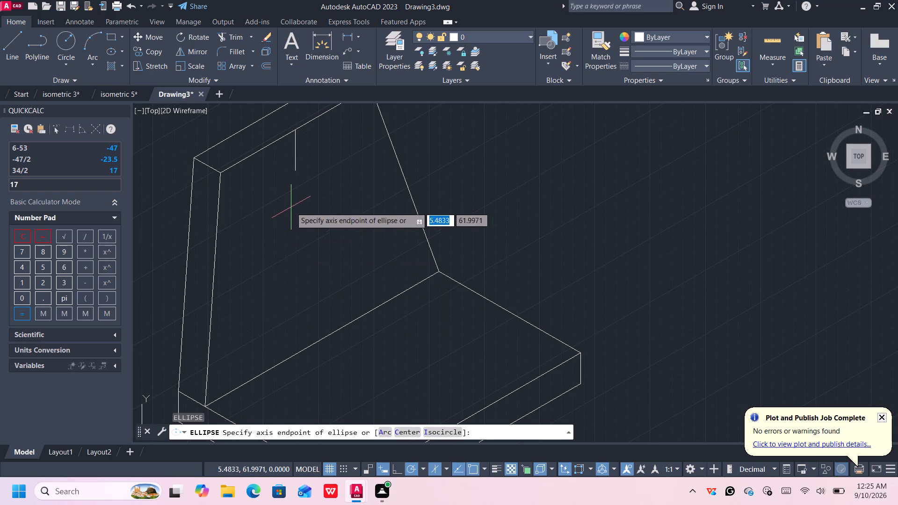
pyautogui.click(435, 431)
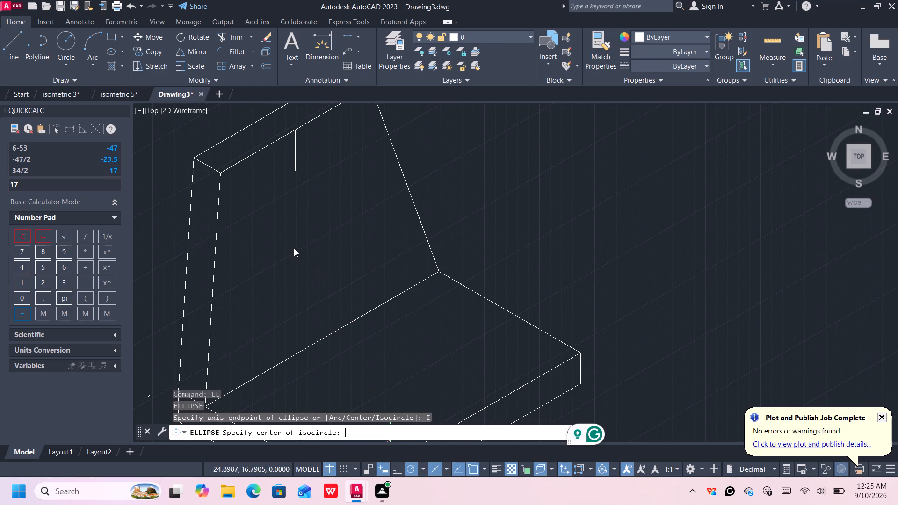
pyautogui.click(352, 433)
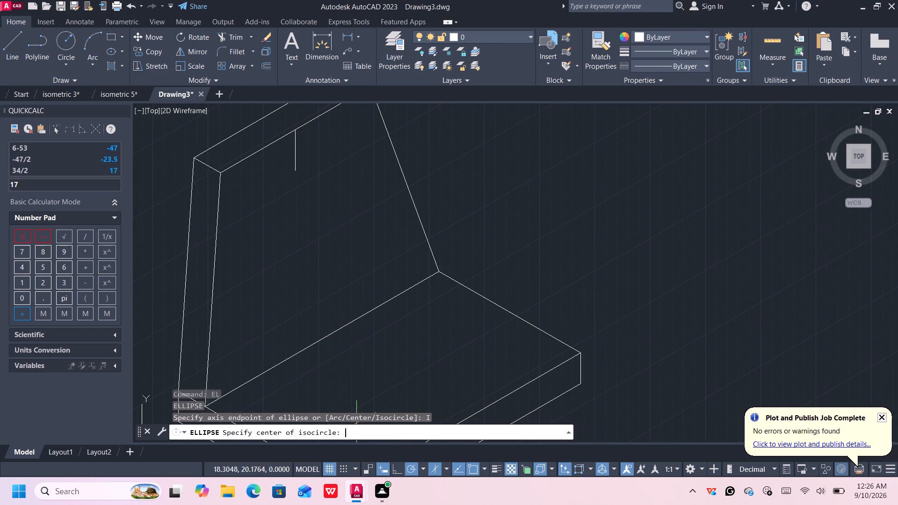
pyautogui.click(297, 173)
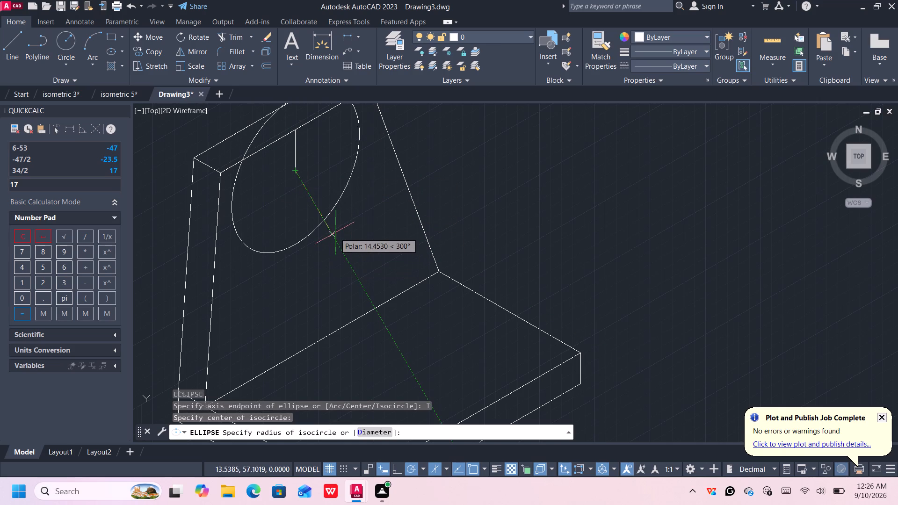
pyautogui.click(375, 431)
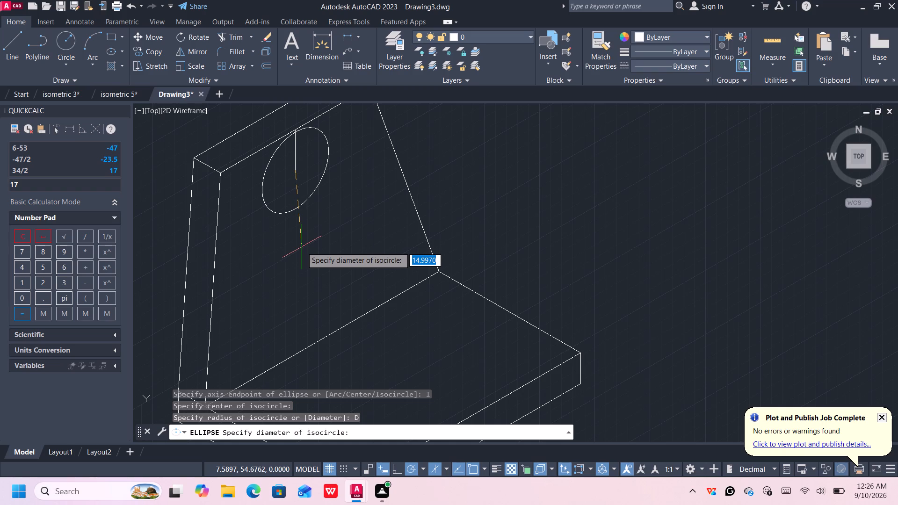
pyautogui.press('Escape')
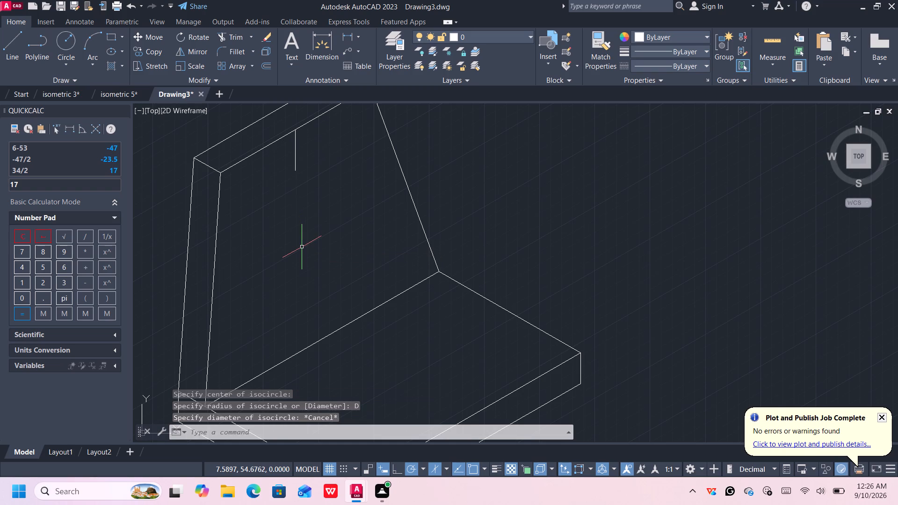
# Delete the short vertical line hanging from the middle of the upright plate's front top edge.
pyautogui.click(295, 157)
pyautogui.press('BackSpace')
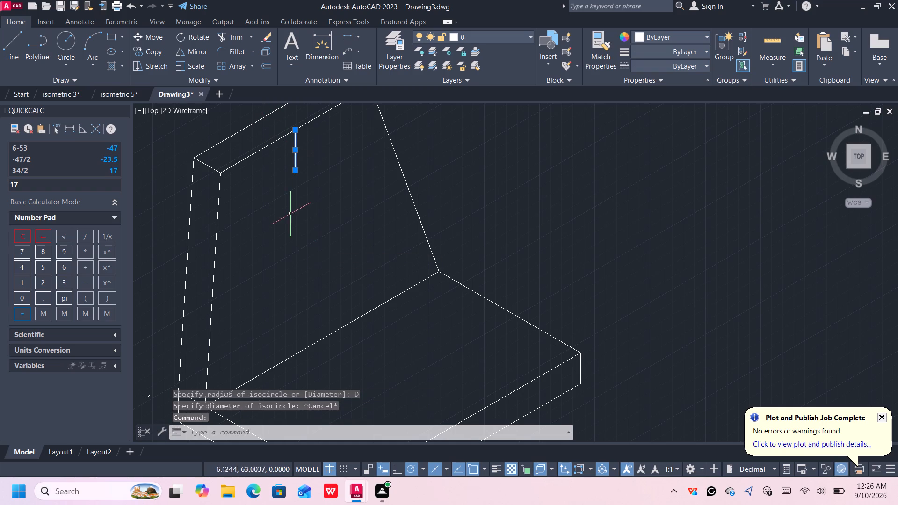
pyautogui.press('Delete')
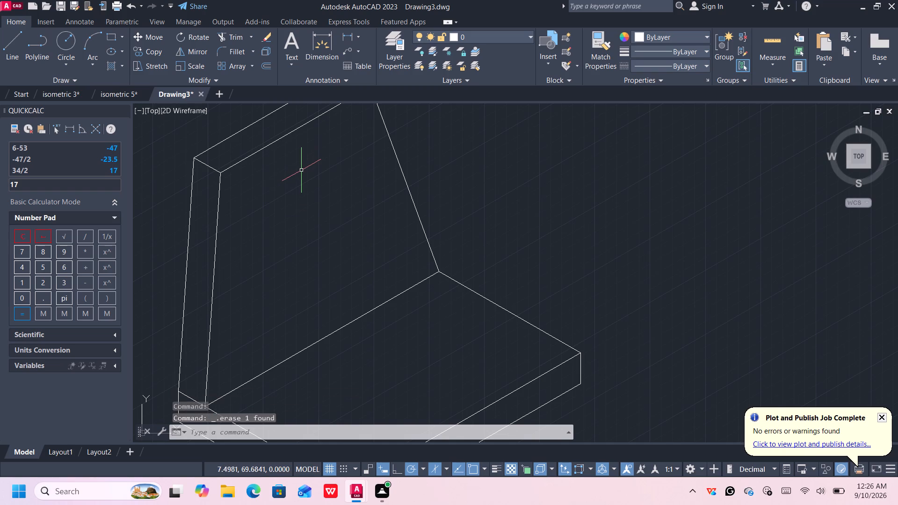
# Draw a construction line on the upright plate's front face from the top edge's midpoint to the bottom edge's midpoint.
pyautogui.press('l')
pyautogui.press('Return')
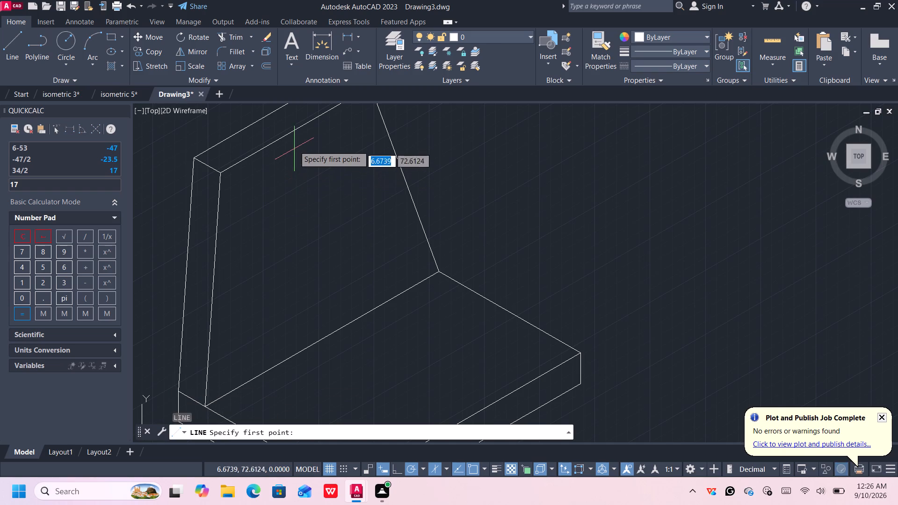
pyautogui.click(297, 132)
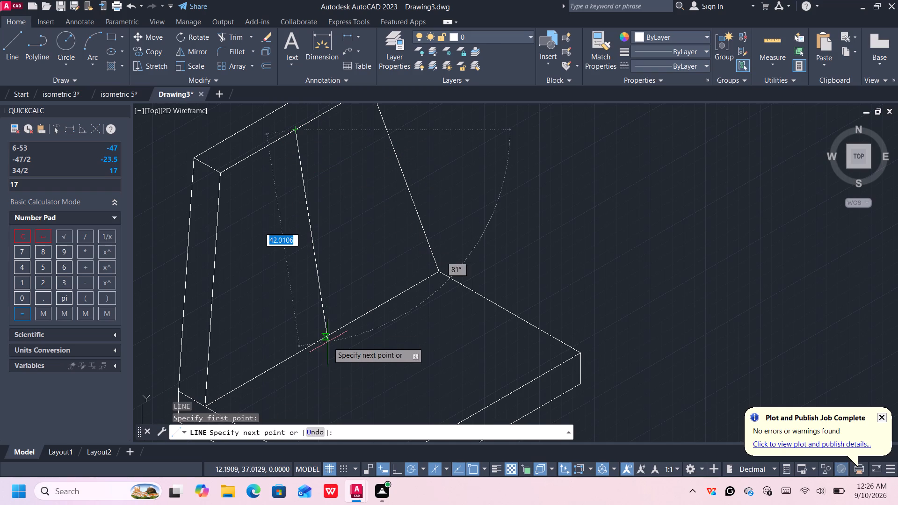
pyautogui.click(320, 337)
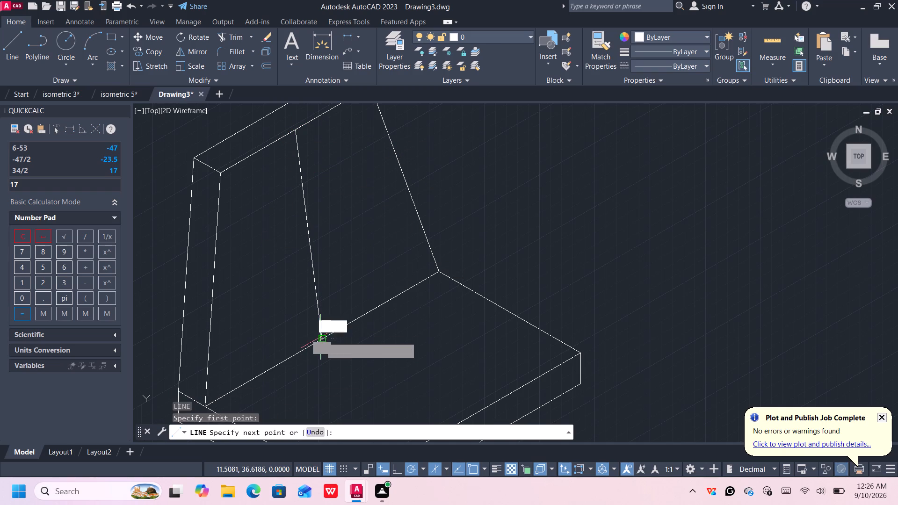
pyautogui.press('Return')
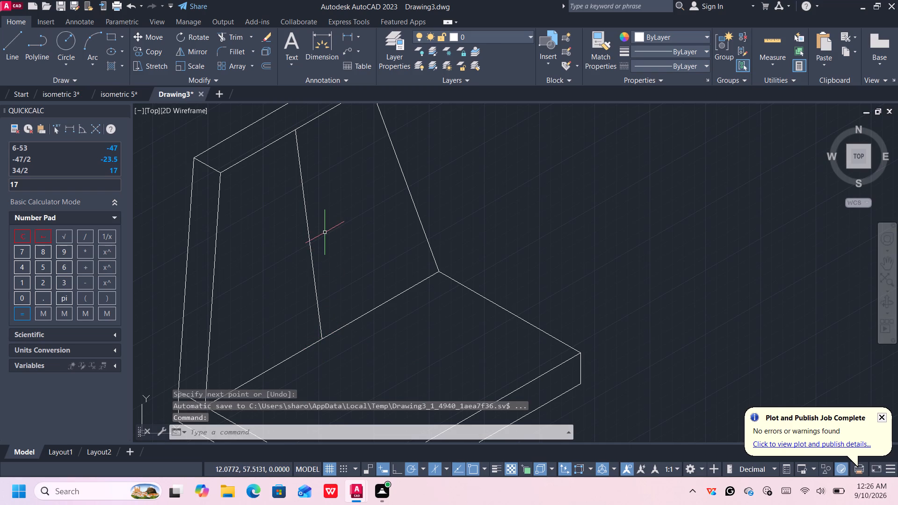
# Draw a construction line across the upright plate's front face between the midpoints of its two sloped edges.
pyautogui.press('l')
pyautogui.press('Return')
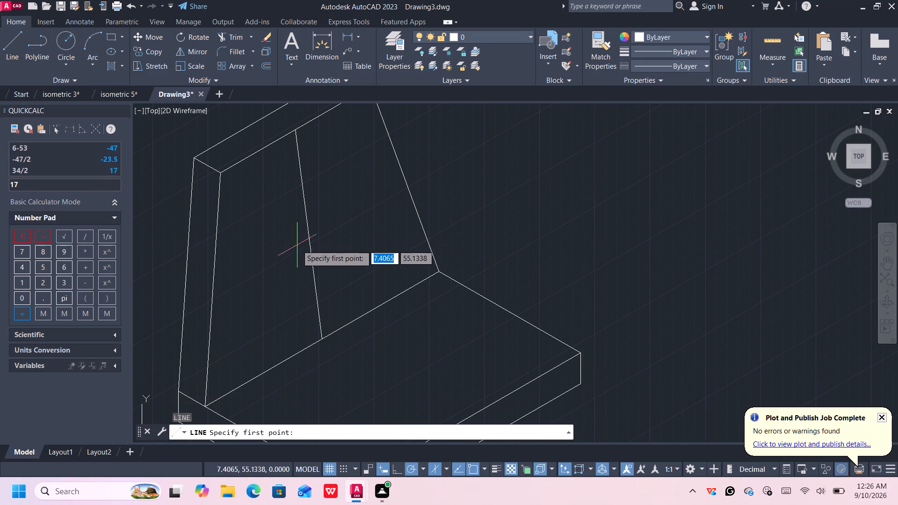
pyautogui.click(212, 290)
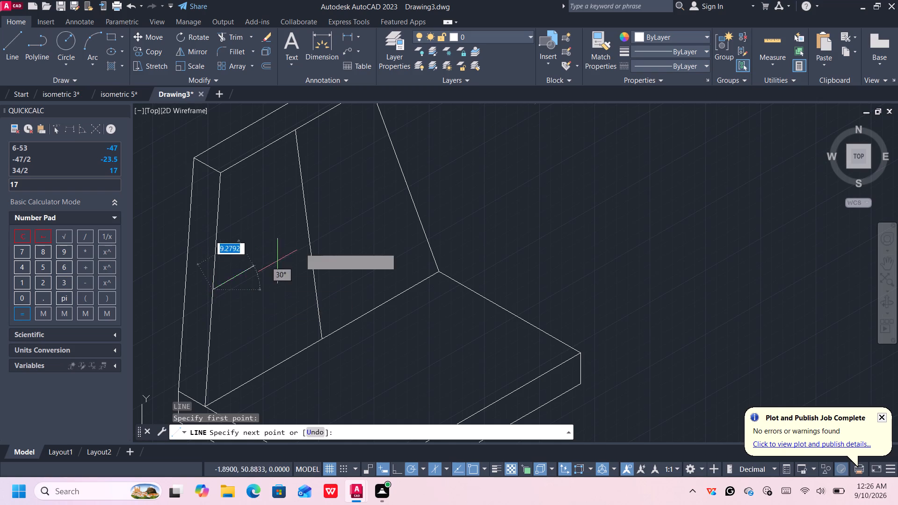
pyautogui.click(408, 179)
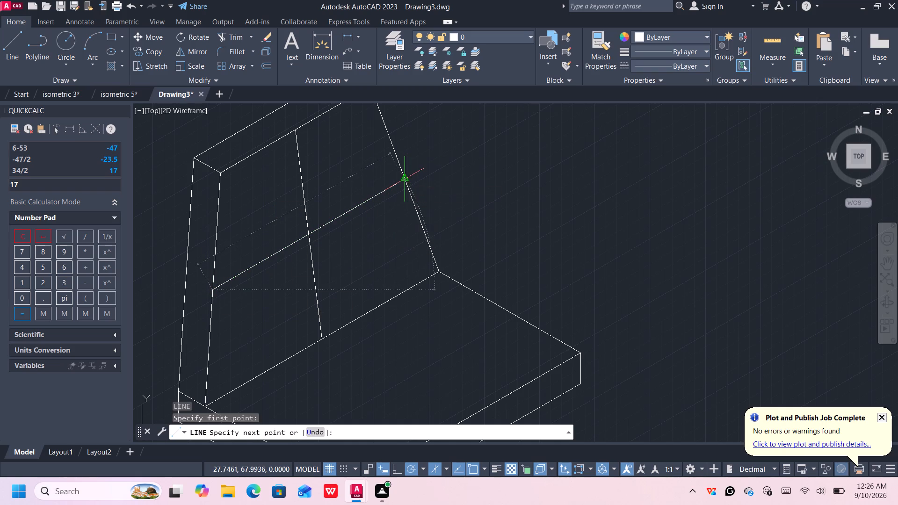
pyautogui.press('Return')
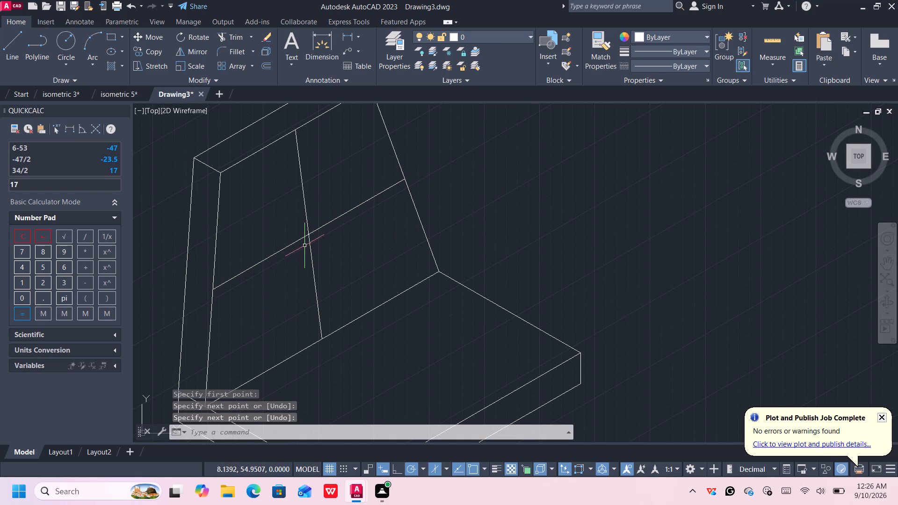
# Draw a 14-unit-diameter isocircle centred where the two construction lines cross on the upright plate's front face.
pyautogui.moveTo(301, 242); pyautogui.dragTo(298, 224, button='middle')
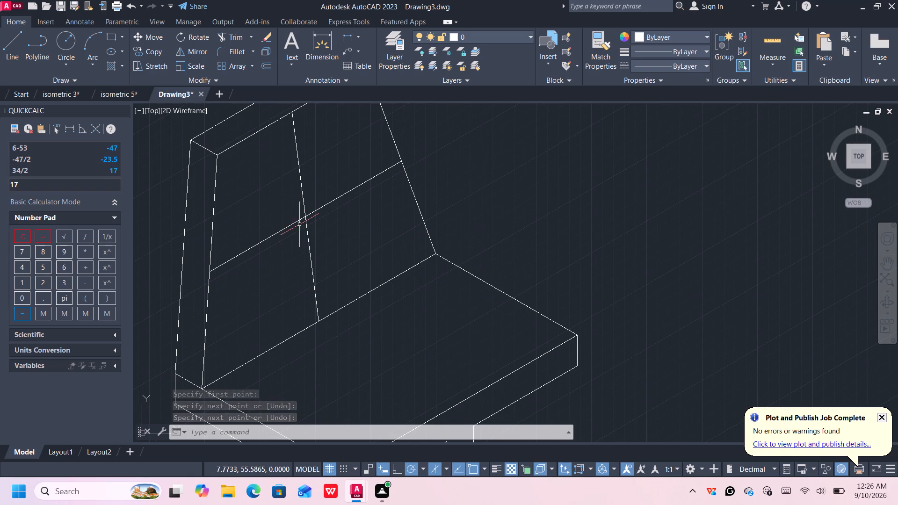
pyautogui.press('e')
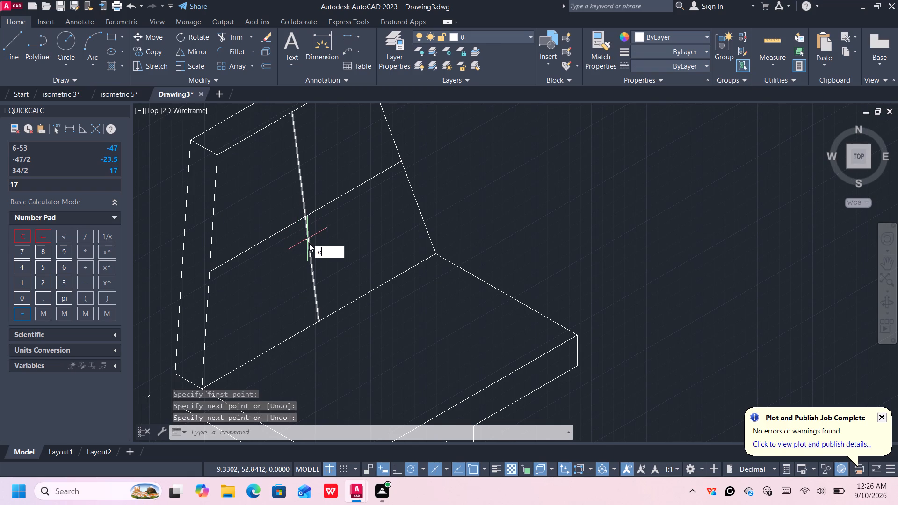
pyautogui.press('l')
pyautogui.press('Return')
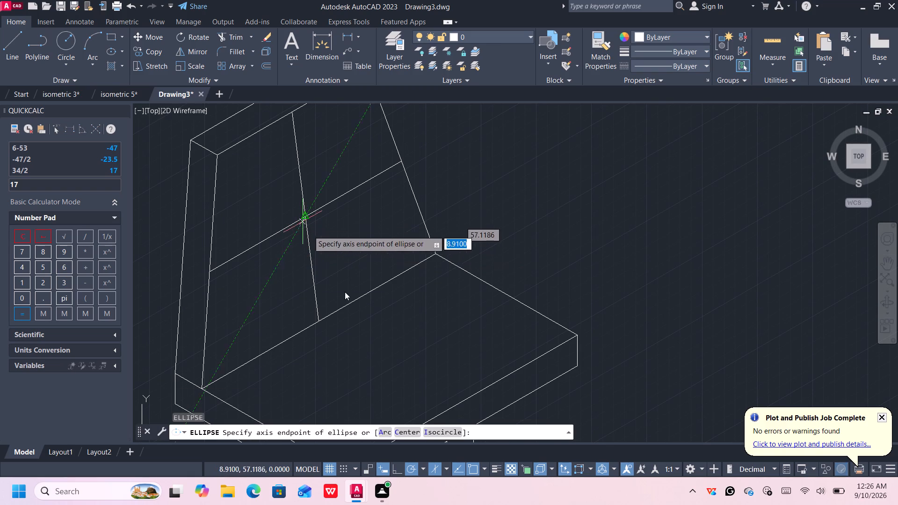
pyautogui.click(431, 432)
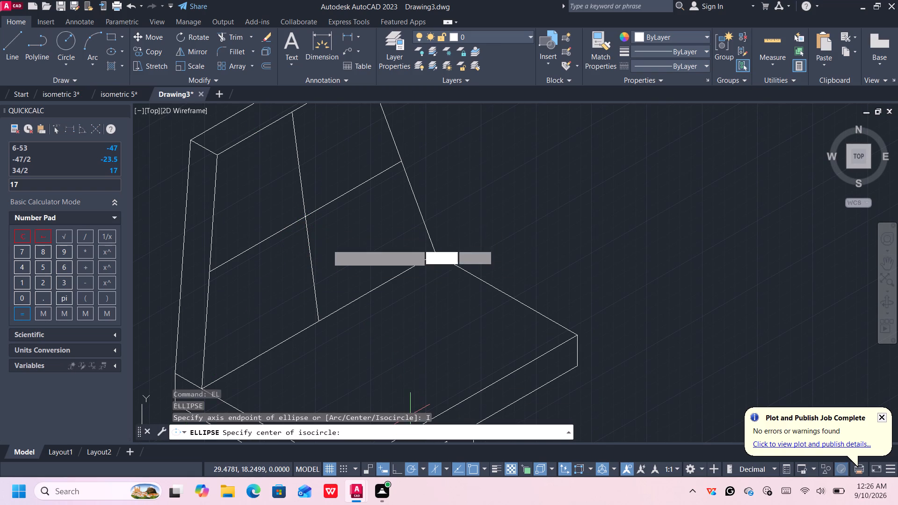
pyautogui.click(306, 216)
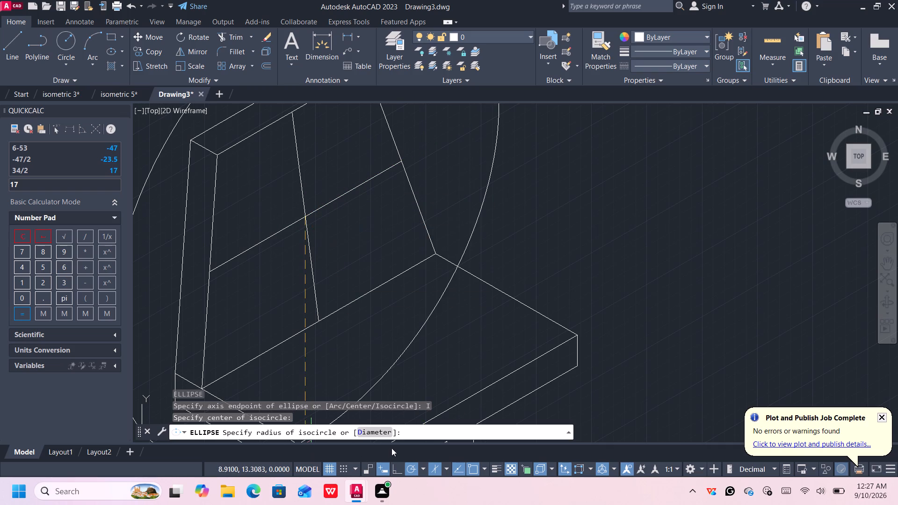
pyautogui.click(382, 433)
pyautogui.write('14')
pyautogui.press('Return')
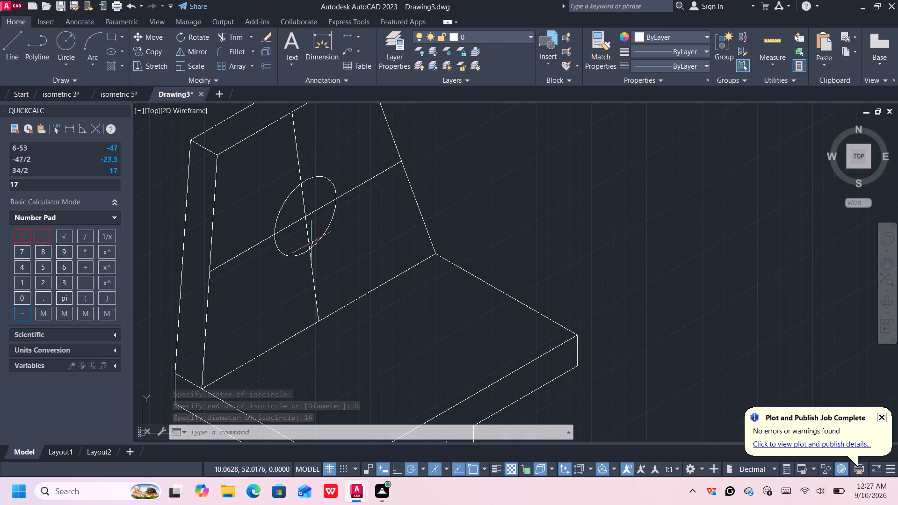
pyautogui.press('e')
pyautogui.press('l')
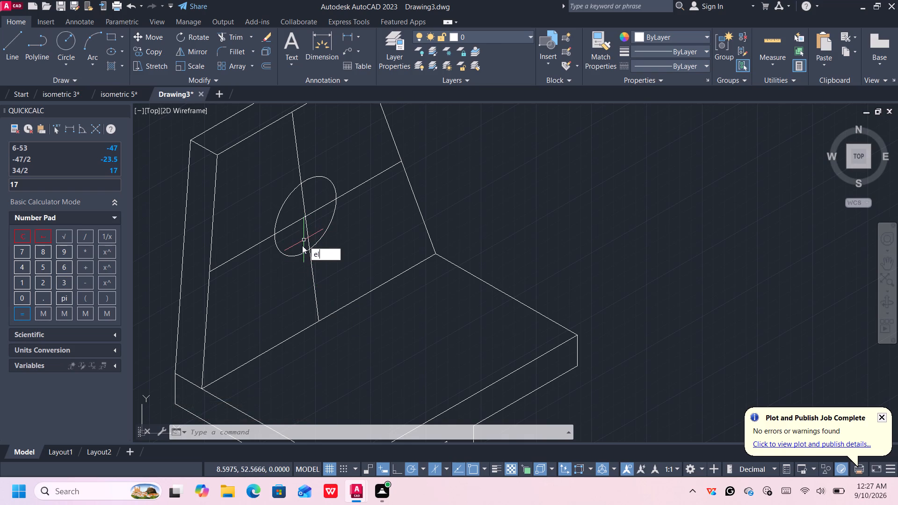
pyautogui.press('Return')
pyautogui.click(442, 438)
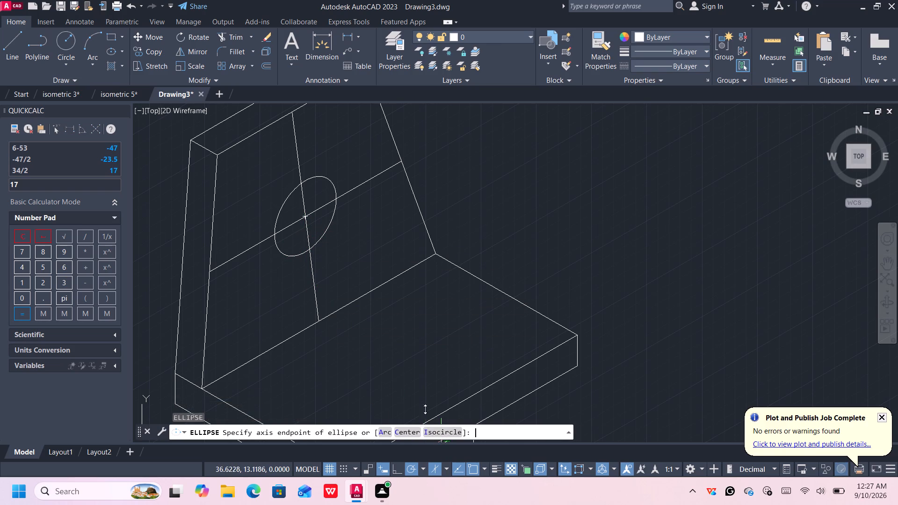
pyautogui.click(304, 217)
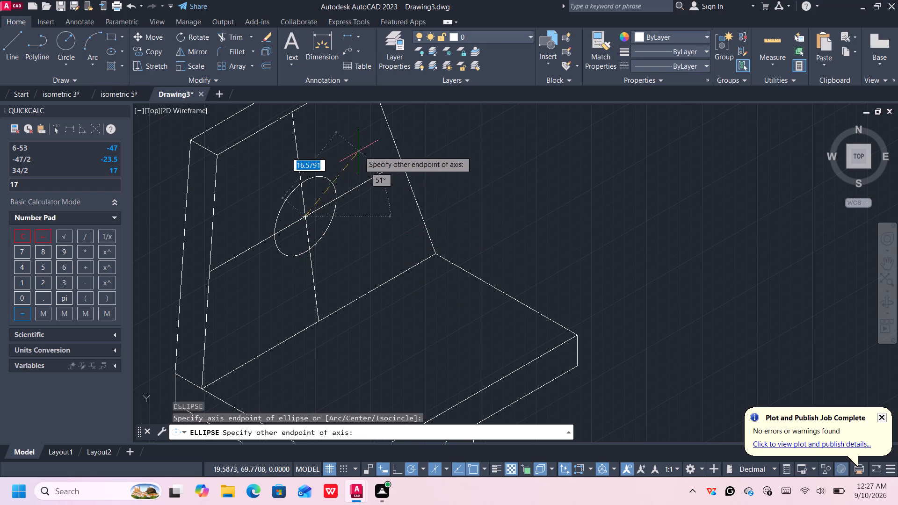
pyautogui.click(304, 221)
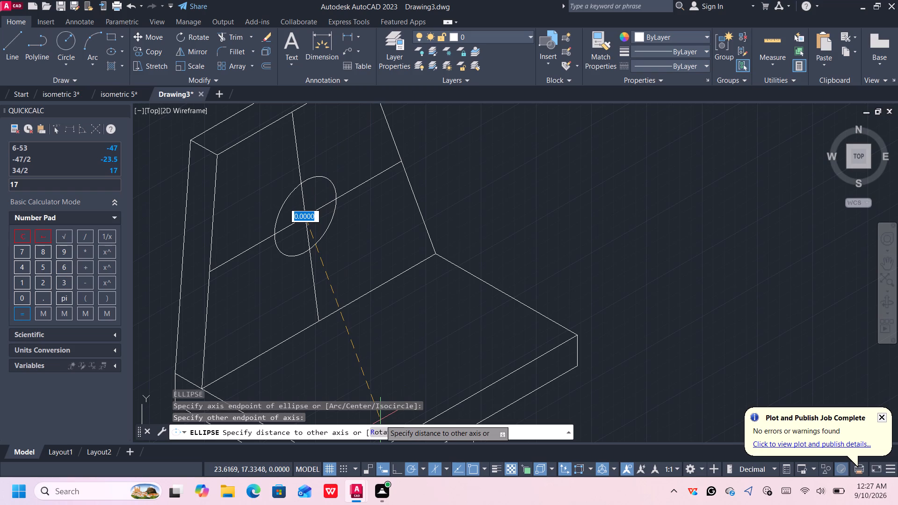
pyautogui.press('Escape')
# Draw a 22-unit-diameter isocircle concentric with the 14-unit isocircle on the upright plate's front face.
pyautogui.write('el')
pyautogui.press('Return')
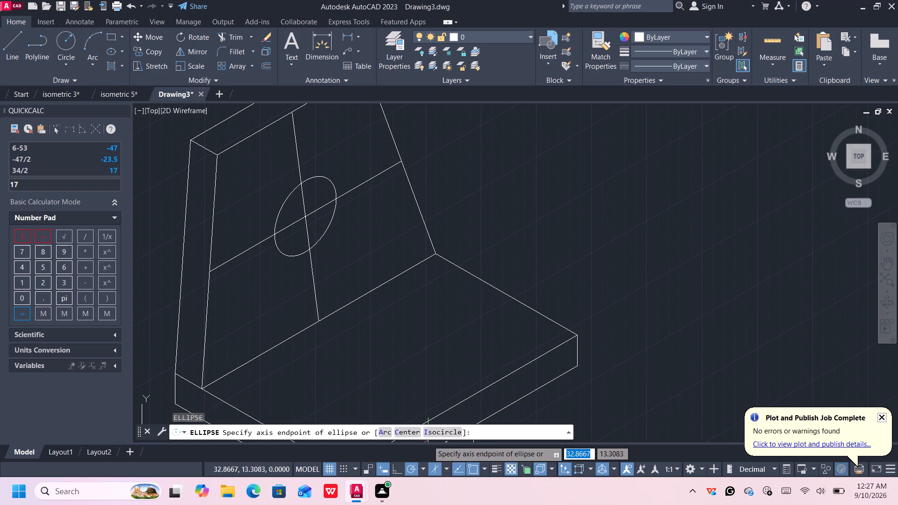
pyautogui.click(436, 436)
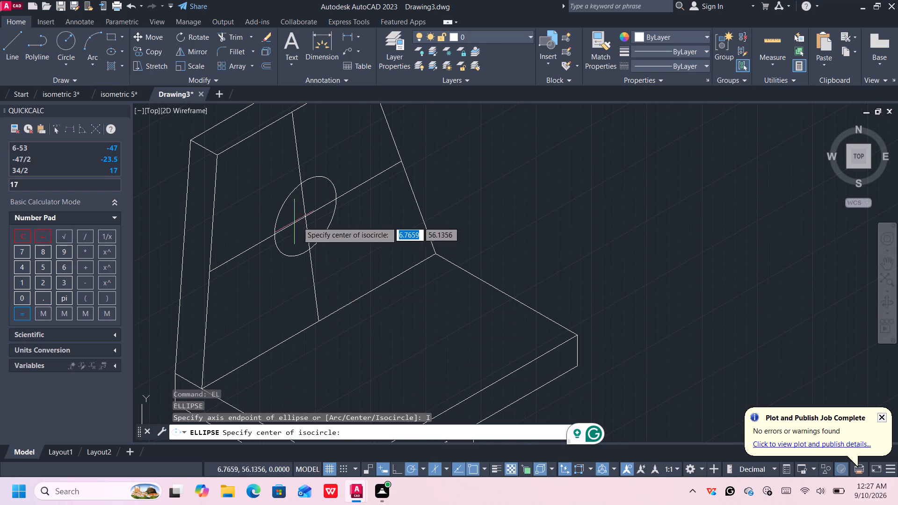
pyautogui.click(304, 217)
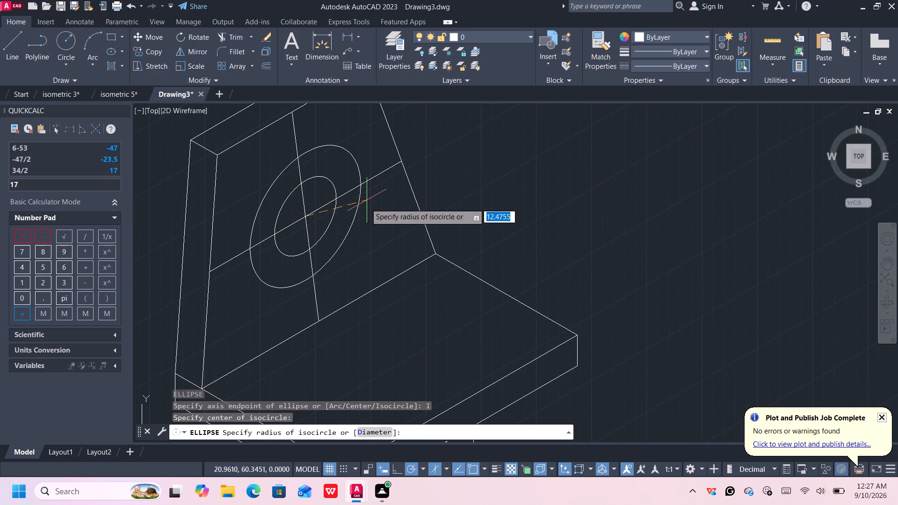
pyautogui.click(385, 432)
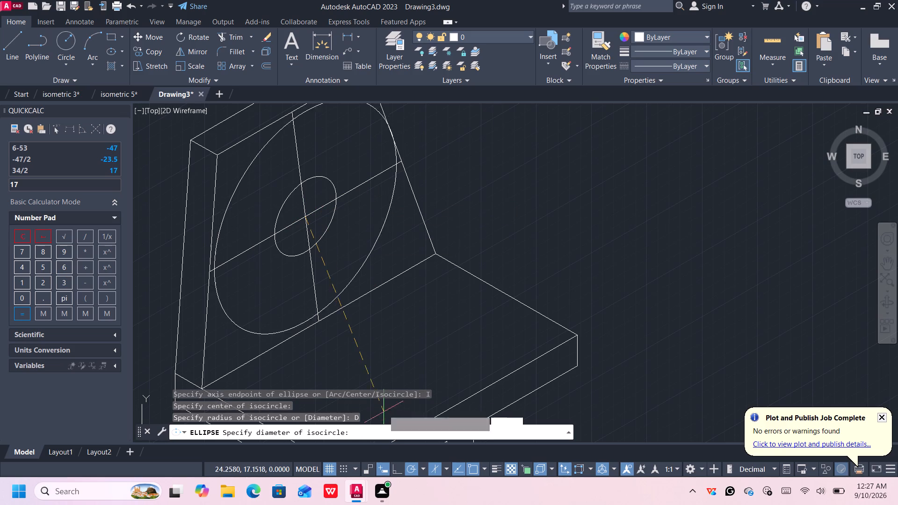
pyautogui.write('22')
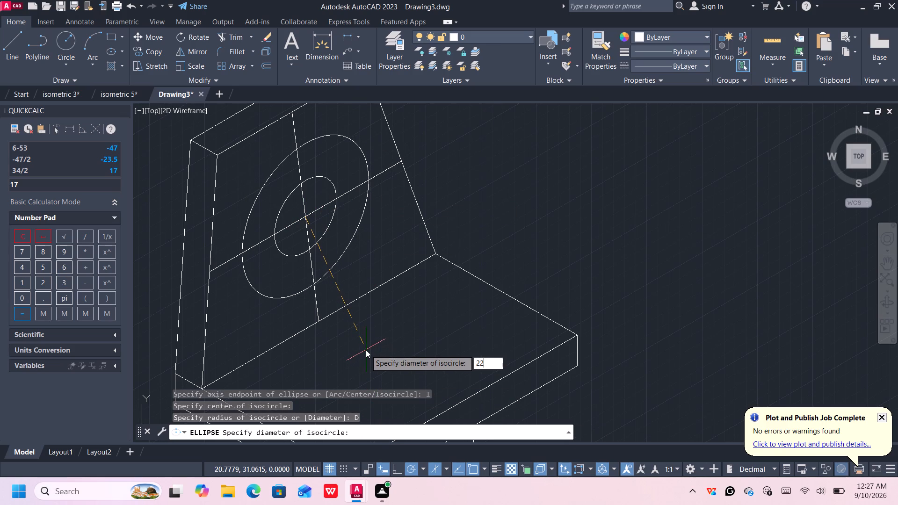
pyautogui.press('Return')
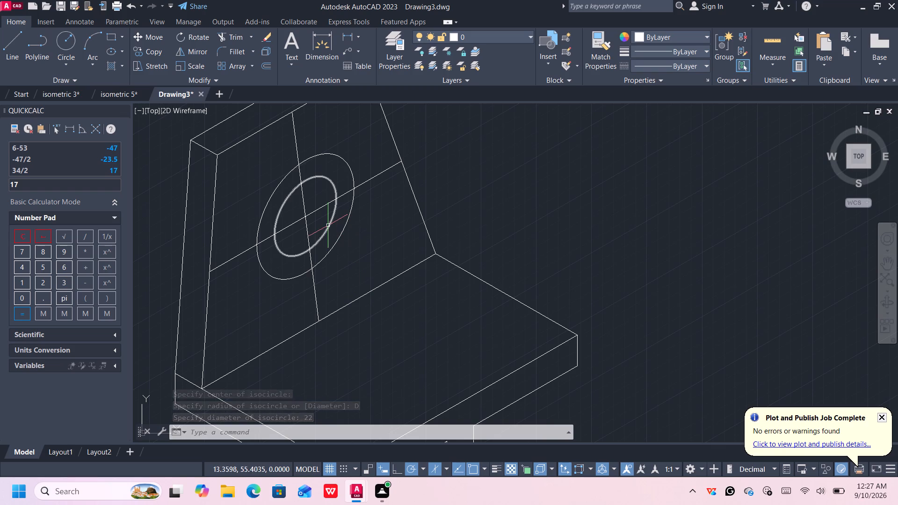
# Delete the two crossing construction lines on the upright plate's front face.
pyautogui.click(305, 213)
pyautogui.click(296, 222)
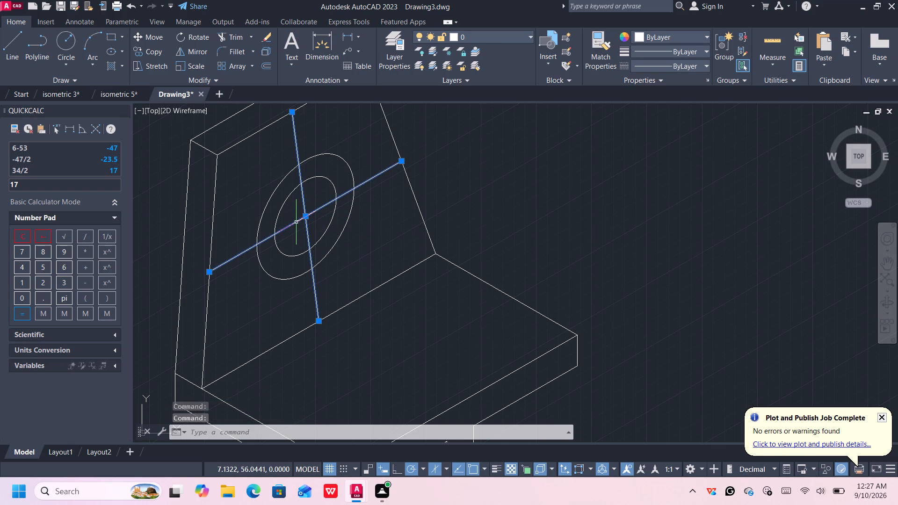
pyautogui.press('Delete')
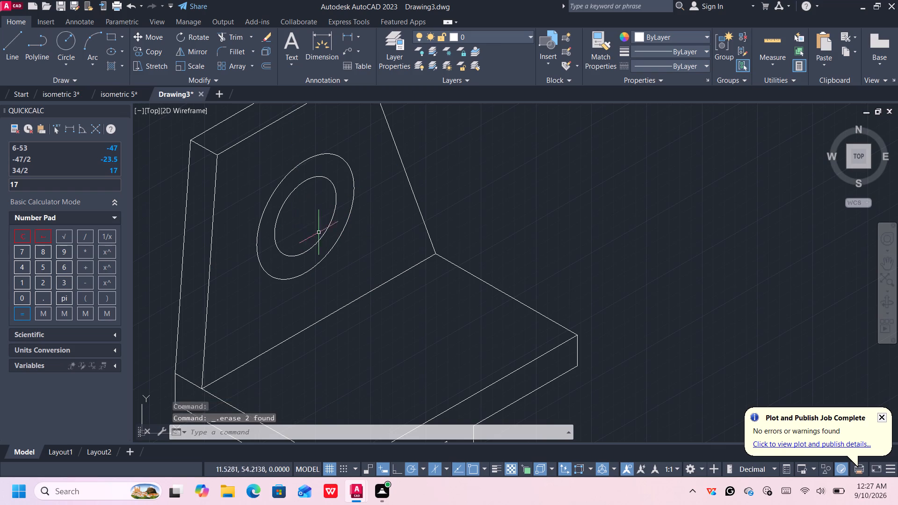
# Copy both concentric isocircles 10 units outward from the upright plate's front face along the 330° direction.
pyautogui.click(319, 238)
pyautogui.click(326, 258)
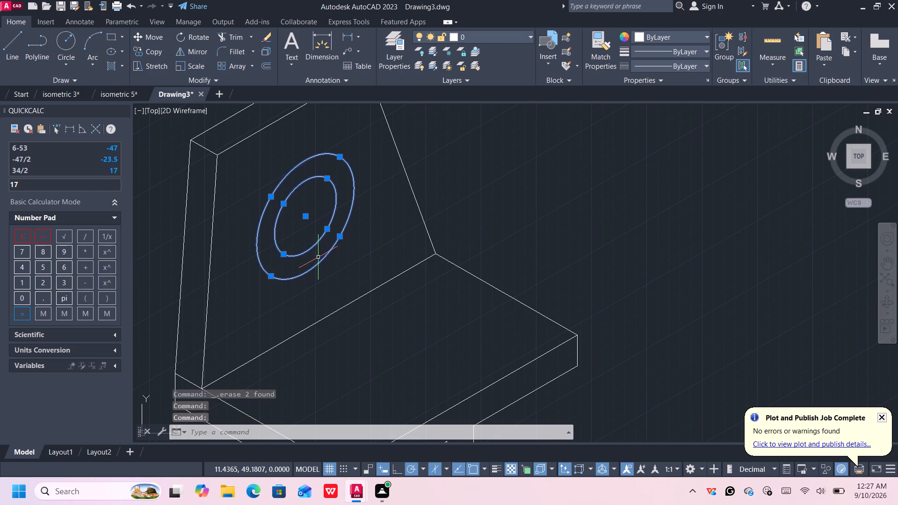
pyautogui.scroll(-2, 340, 245)
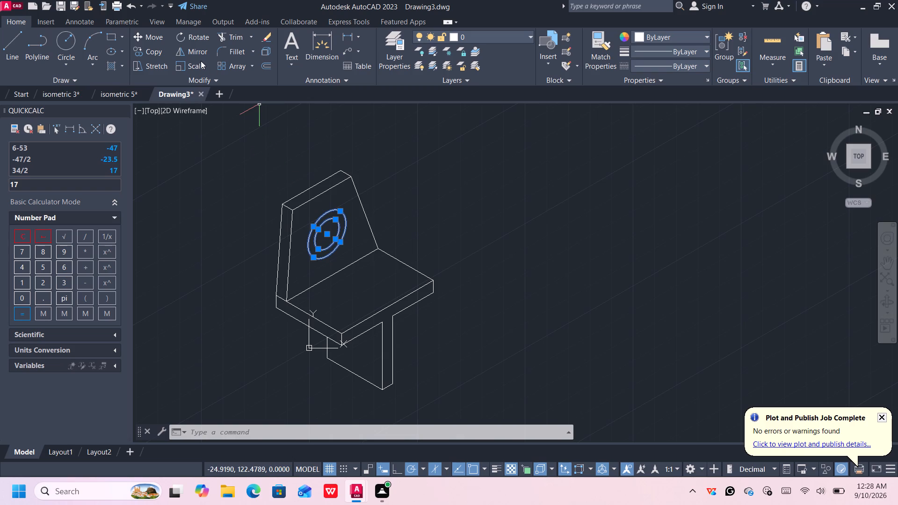
pyautogui.click(152, 52)
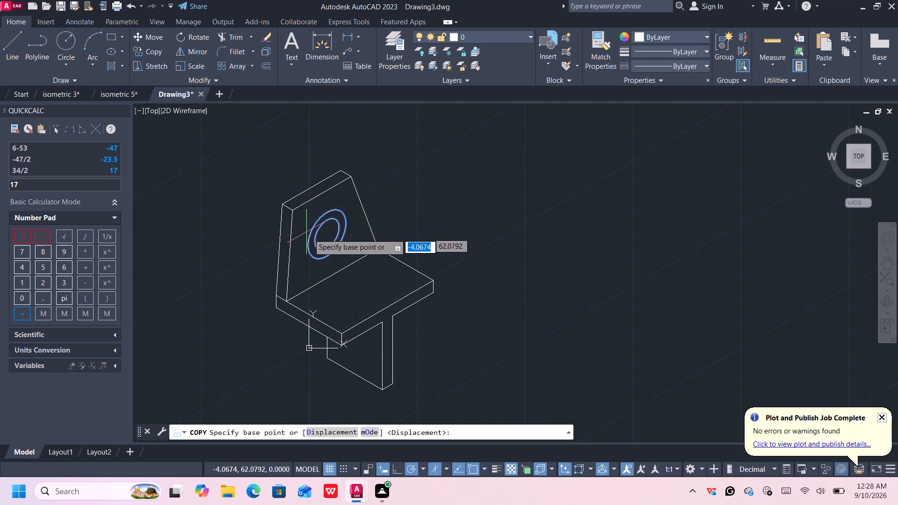
pyautogui.scroll(1, 333, 239)
pyautogui.click(322, 232)
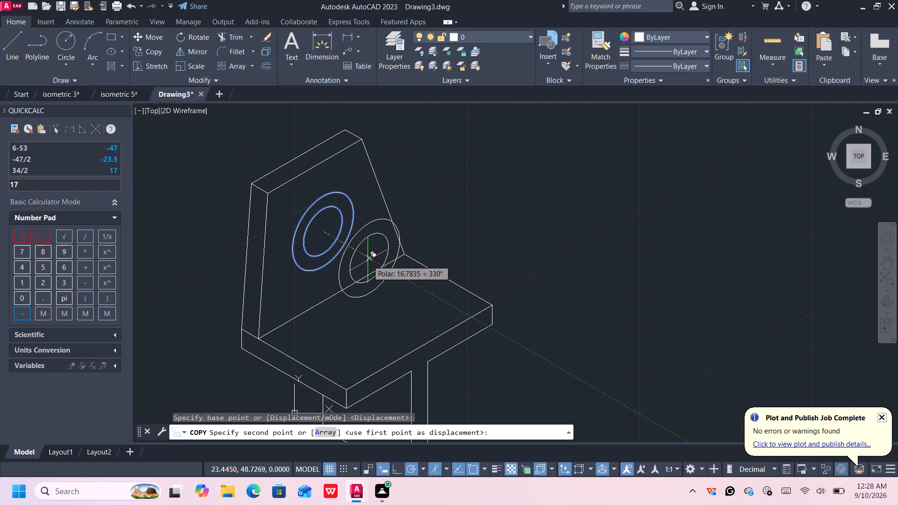
pyautogui.press('1')
pyautogui.press('0')
pyautogui.press('Return')
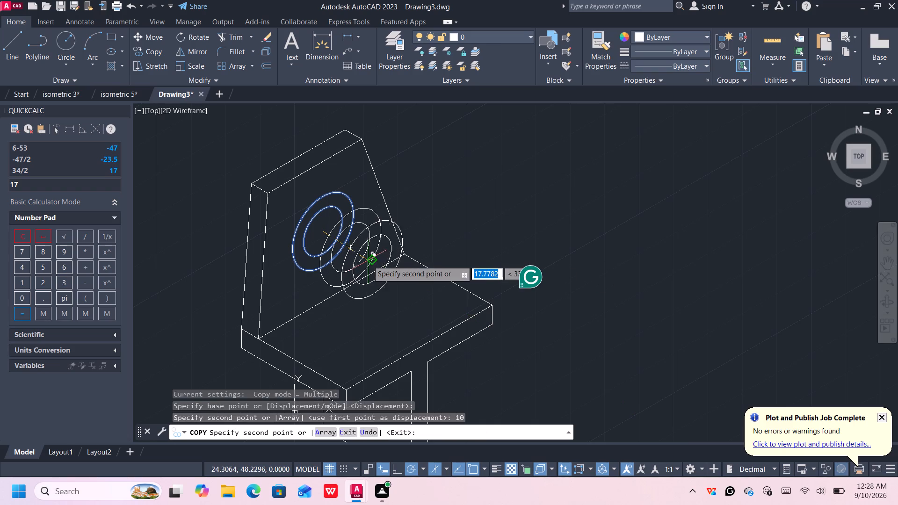
pyautogui.press('Escape')
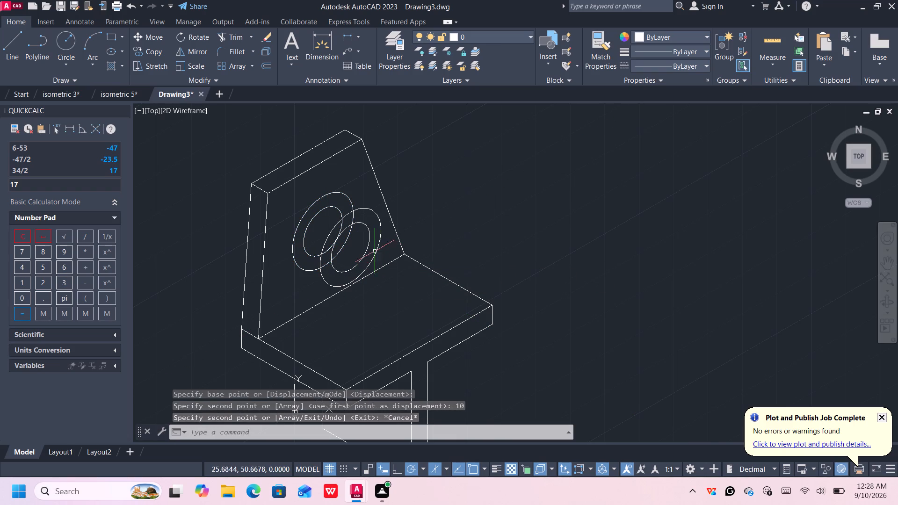
# Draw two straight boss edges joining the original and copied 22-unit isocircles, one along the upper side and one along the lower.
pyautogui.scroll(1, 352, 247)
pyautogui.moveTo(343, 247); pyautogui.dragTo(348, 267, button='middle')
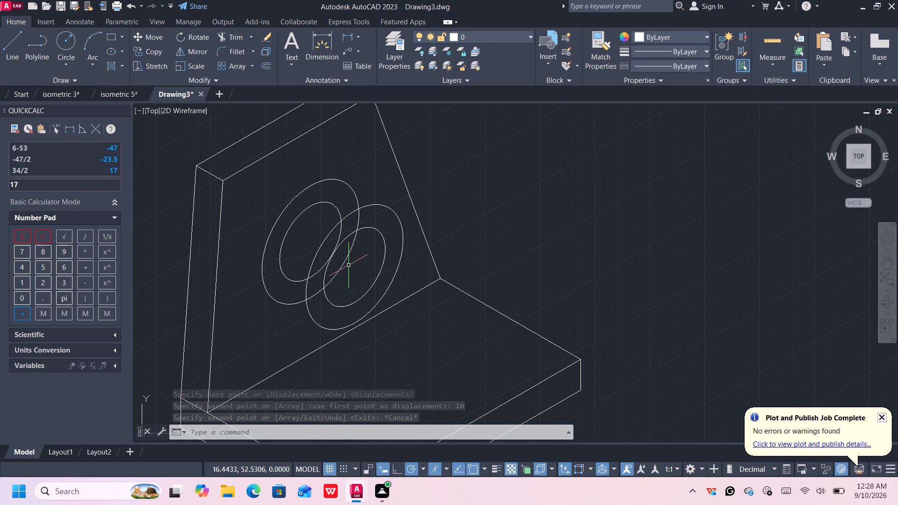
pyautogui.press('l')
pyautogui.press('Return')
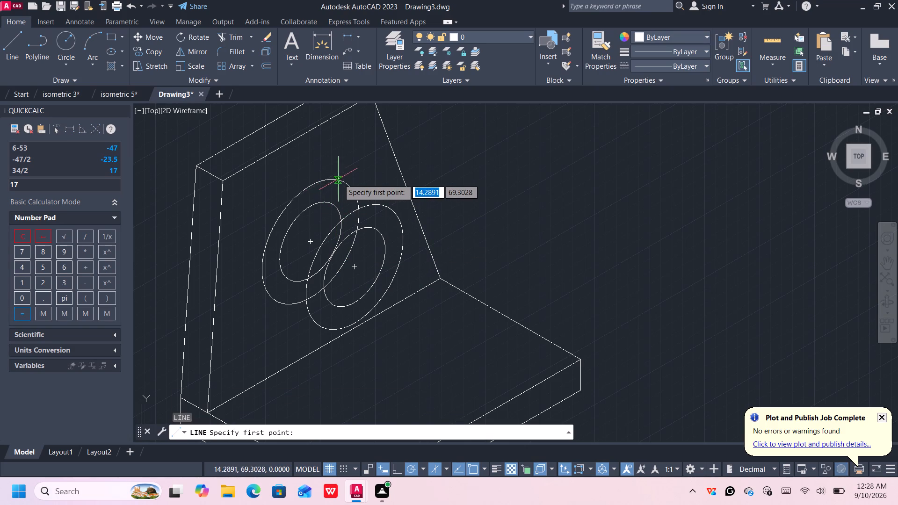
pyautogui.click(343, 180)
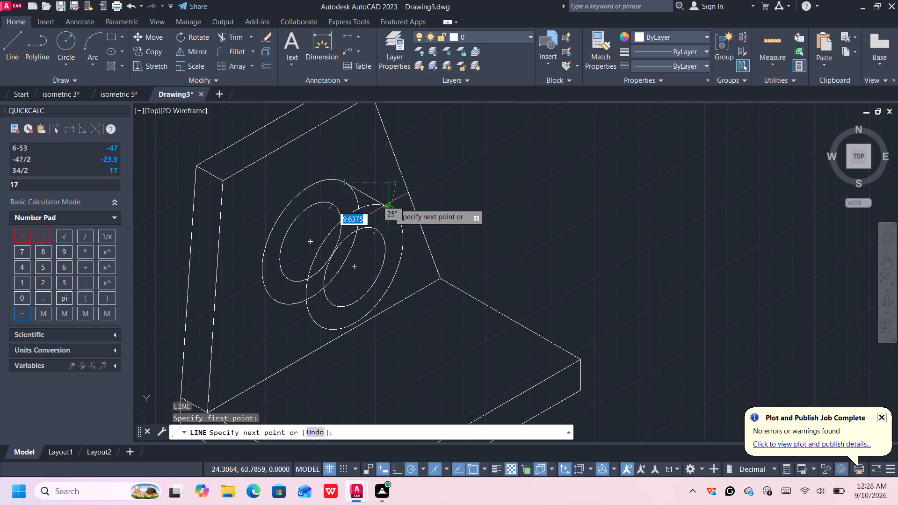
pyautogui.click(389, 203)
pyautogui.press('Return')
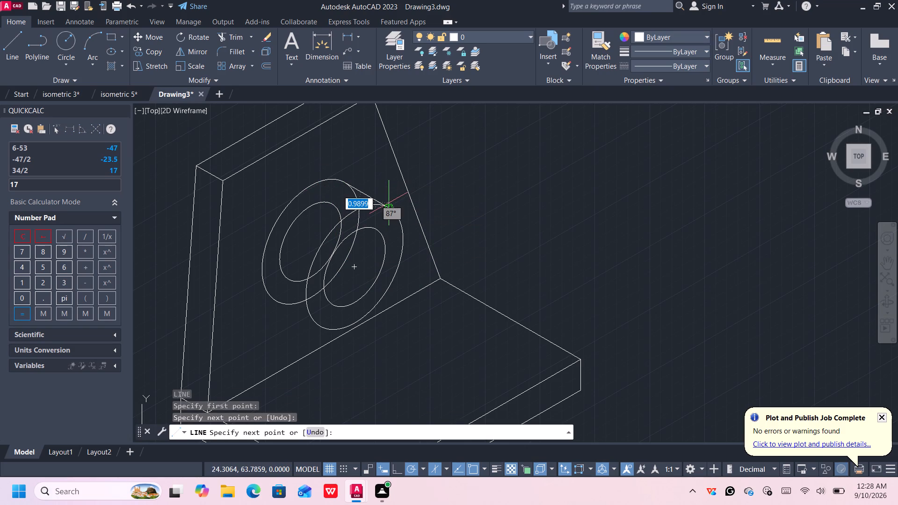
pyautogui.press('l')
pyautogui.press('Return')
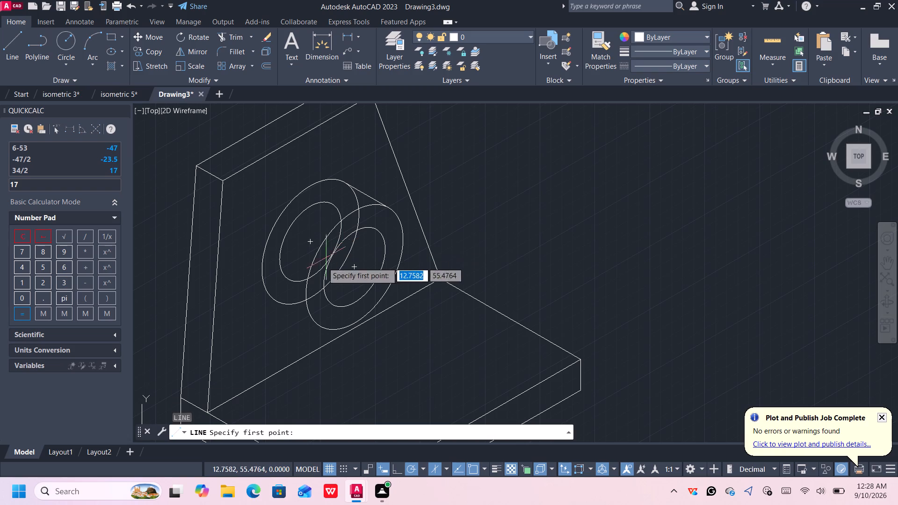
pyautogui.click(278, 301)
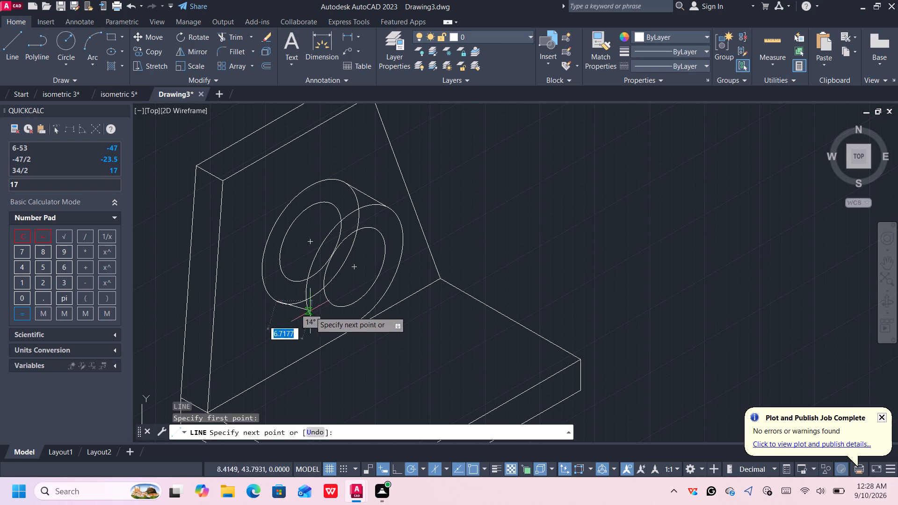
pyautogui.click(321, 325)
pyautogui.press('Return')
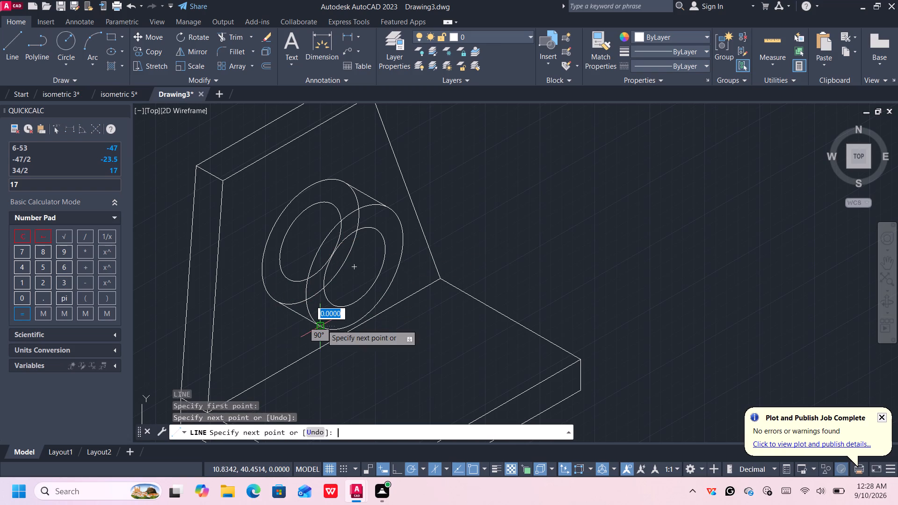
# Trim away the rear 14-unit isocircle and the portion of the rear 22-unit isocircle hidden behind the boss.
pyautogui.write('tr')
pyautogui.press('Return')
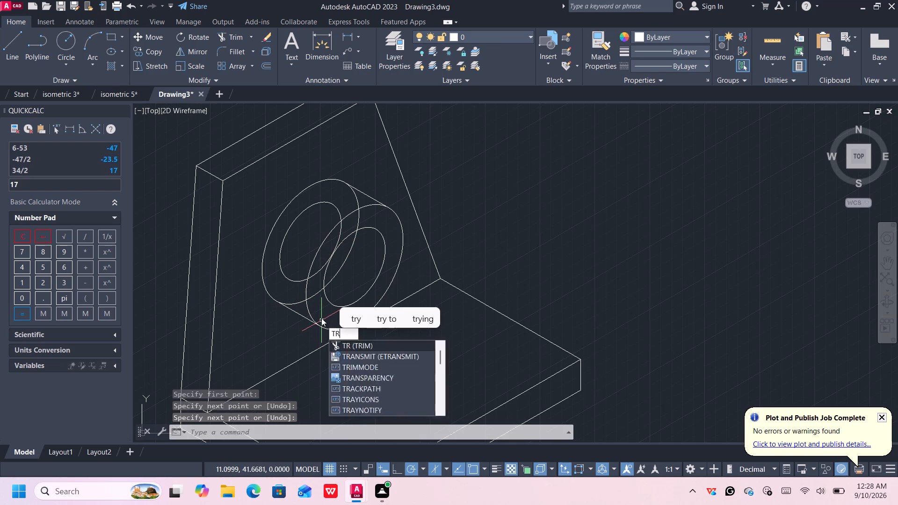
pyautogui.click(297, 282)
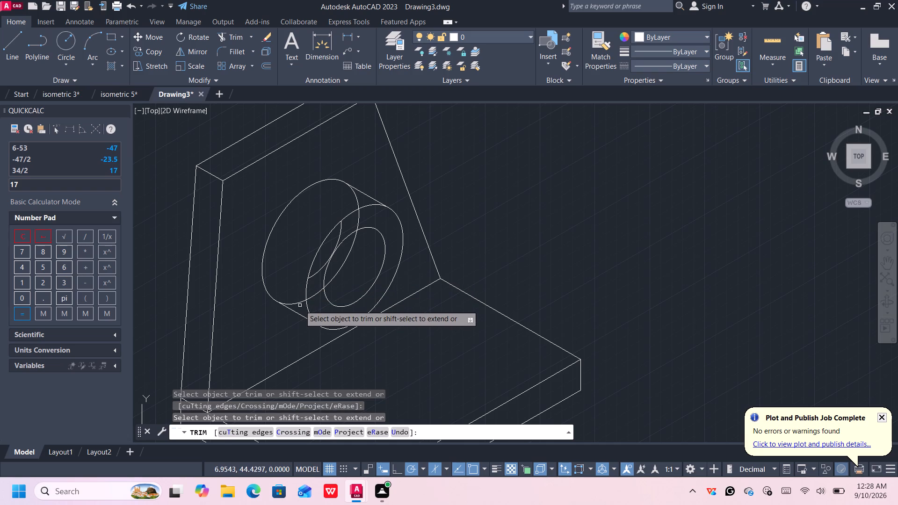
pyautogui.click(300, 303)
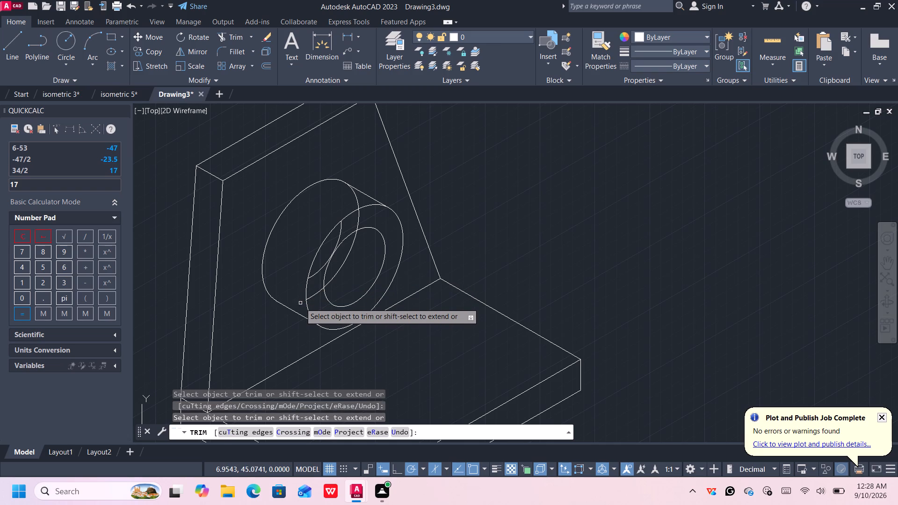
pyautogui.click(318, 299)
pyautogui.click(316, 285)
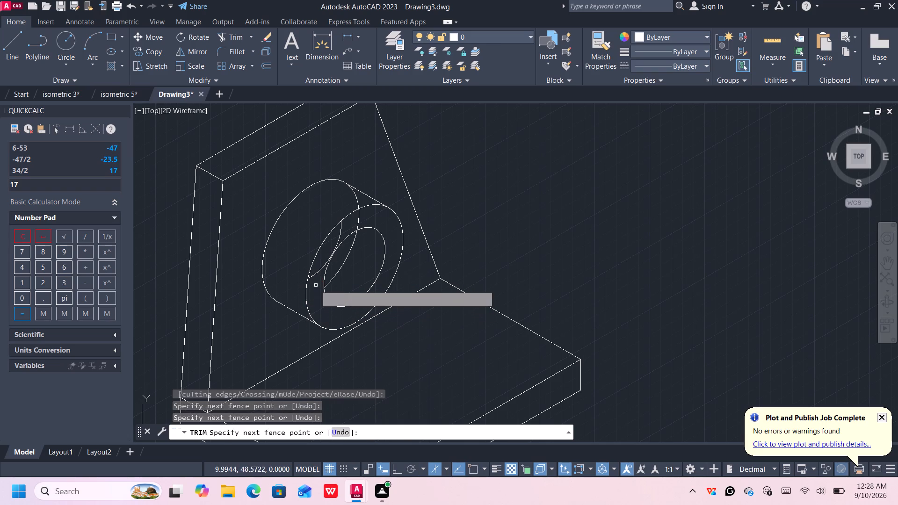
pyautogui.click(314, 276)
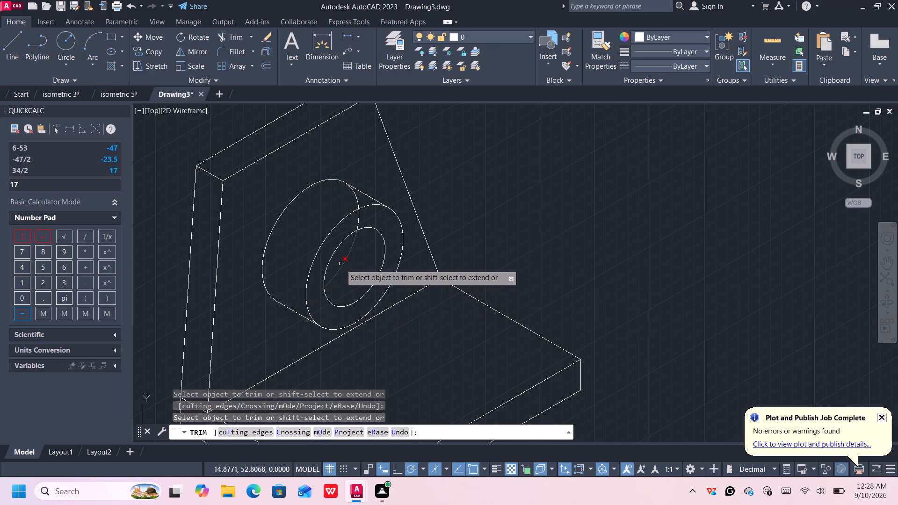
pyautogui.click(341, 272)
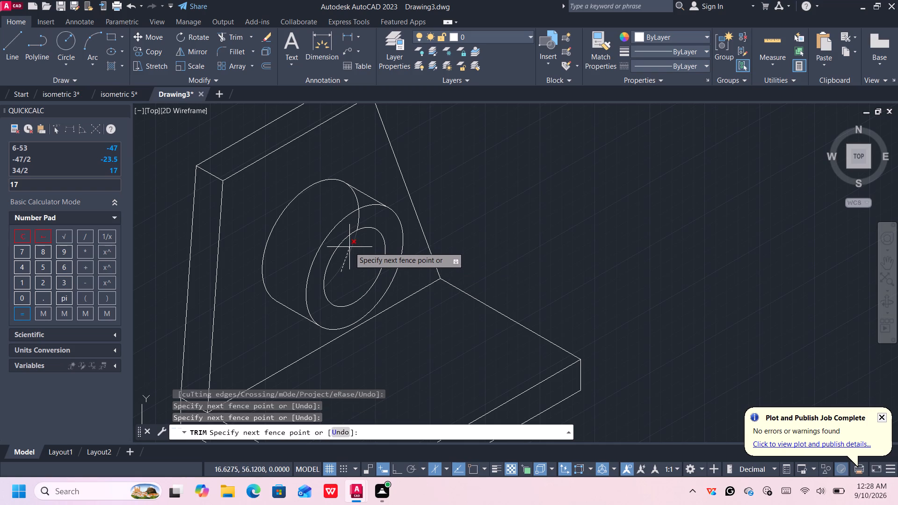
pyautogui.click(349, 247)
pyautogui.click(359, 222)
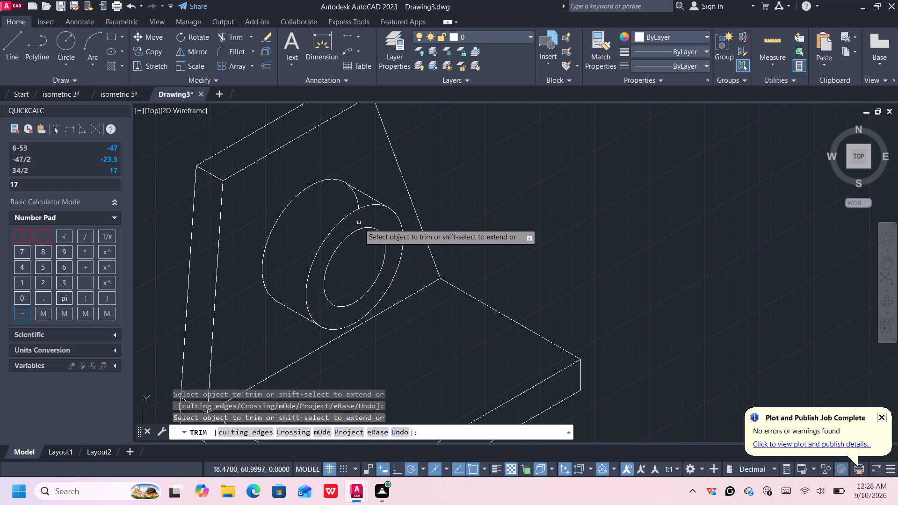
pyautogui.click(358, 201)
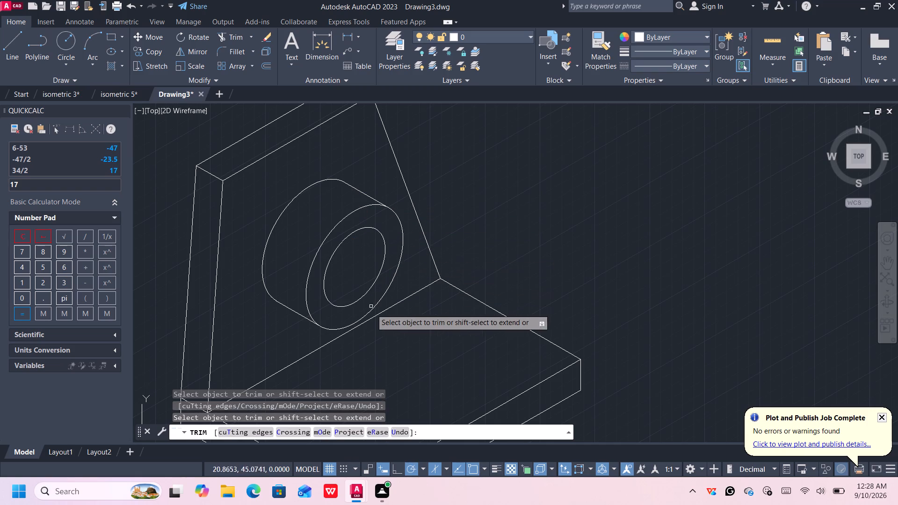
pyautogui.moveTo(386, 361); pyautogui.dragTo(384, 323, button='middle')
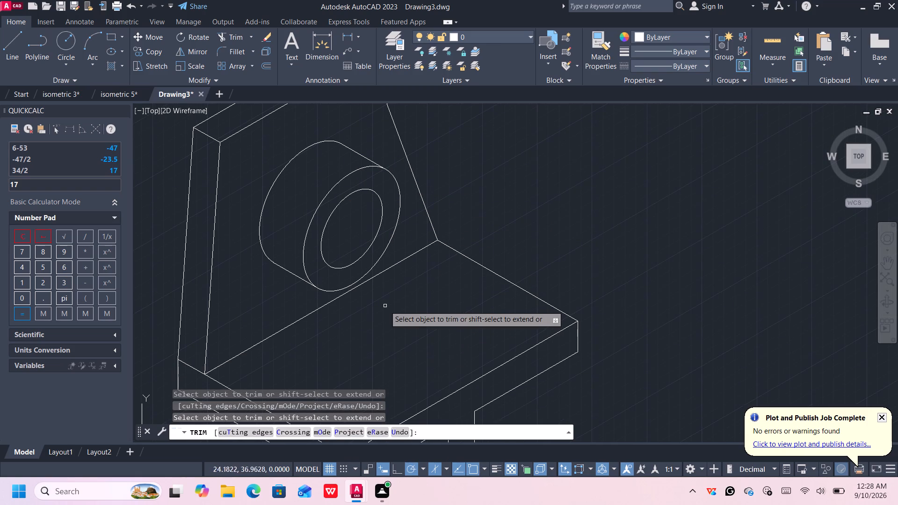
pyautogui.scroll(-2, 382, 302)
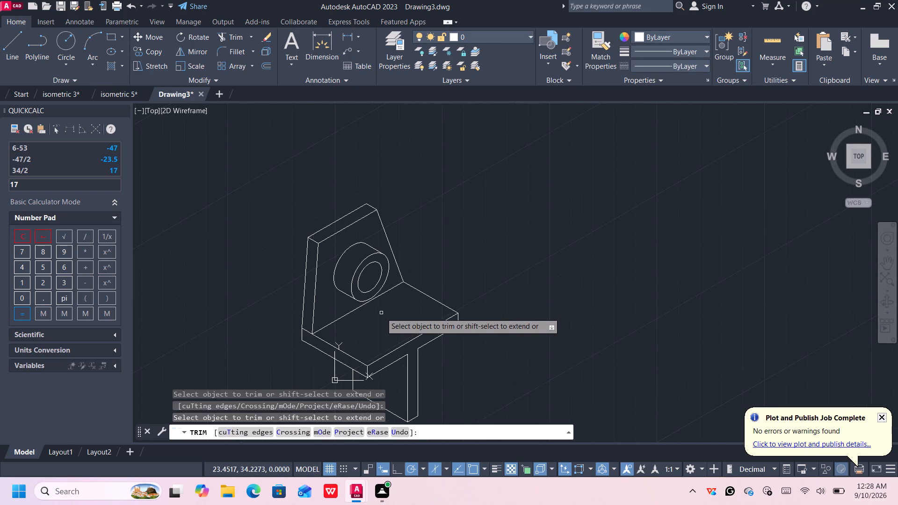
pyautogui.moveTo(378, 318); pyautogui.dragTo(377, 288, button='middle')
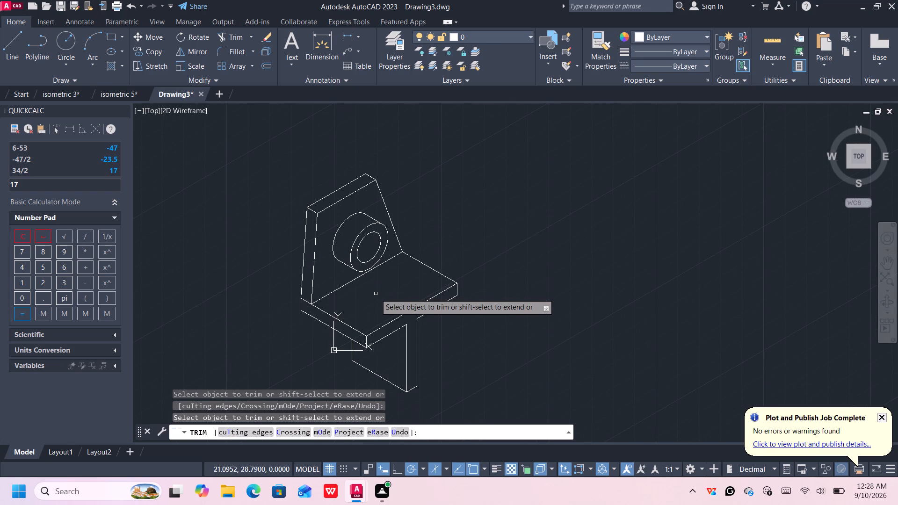
pyautogui.press('Escape')
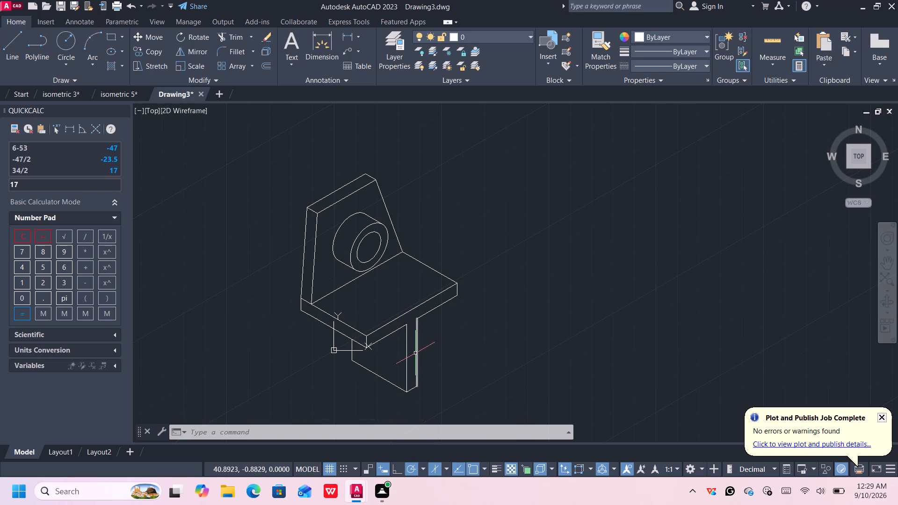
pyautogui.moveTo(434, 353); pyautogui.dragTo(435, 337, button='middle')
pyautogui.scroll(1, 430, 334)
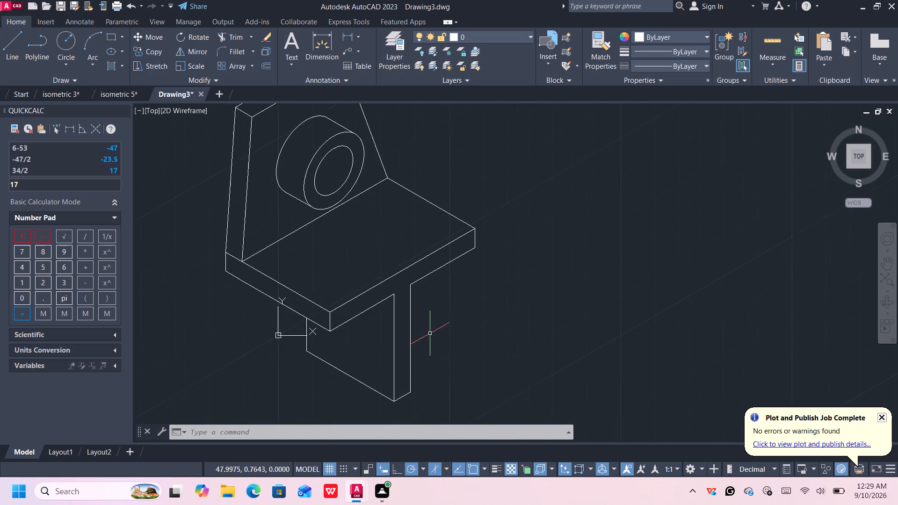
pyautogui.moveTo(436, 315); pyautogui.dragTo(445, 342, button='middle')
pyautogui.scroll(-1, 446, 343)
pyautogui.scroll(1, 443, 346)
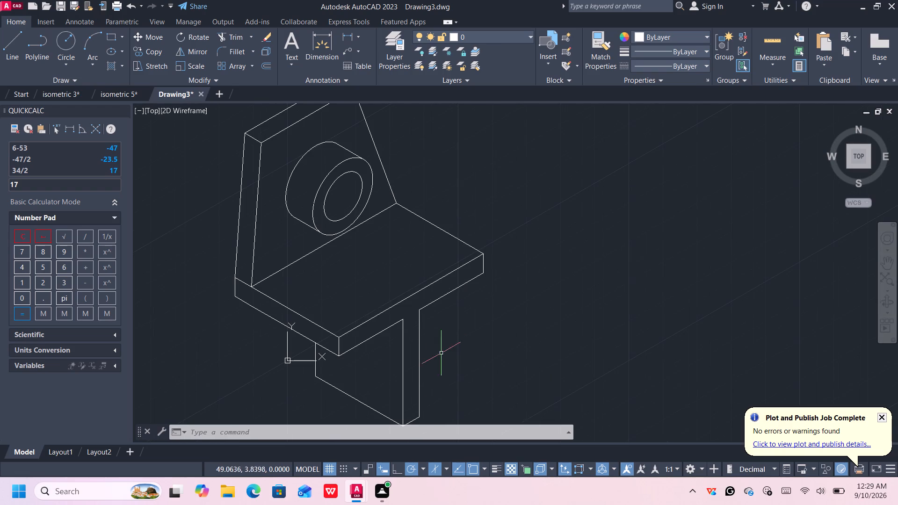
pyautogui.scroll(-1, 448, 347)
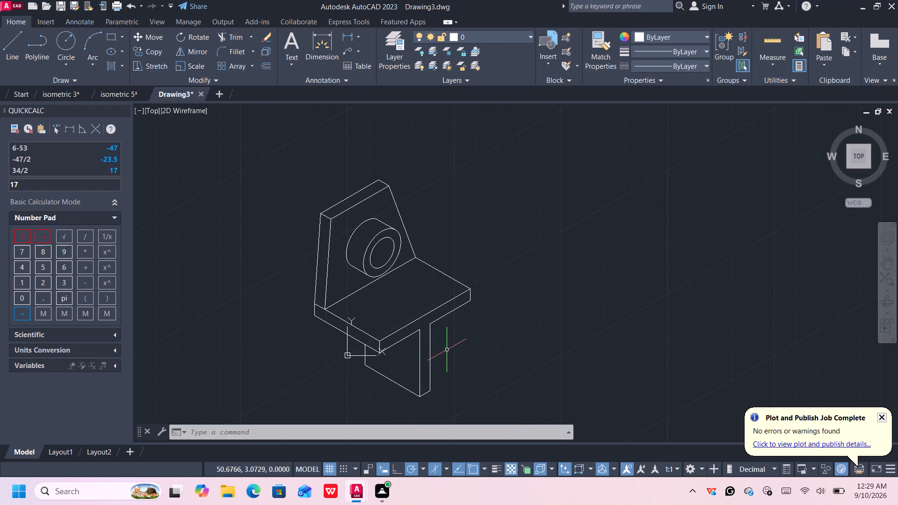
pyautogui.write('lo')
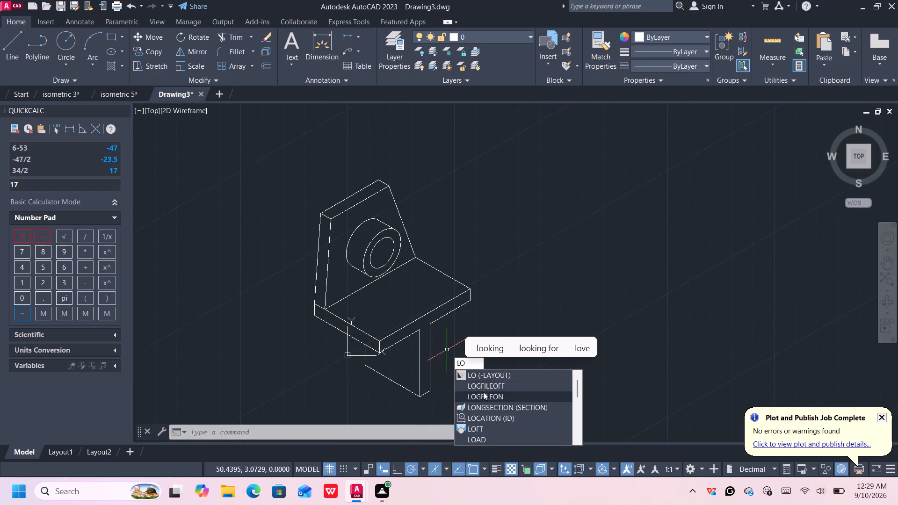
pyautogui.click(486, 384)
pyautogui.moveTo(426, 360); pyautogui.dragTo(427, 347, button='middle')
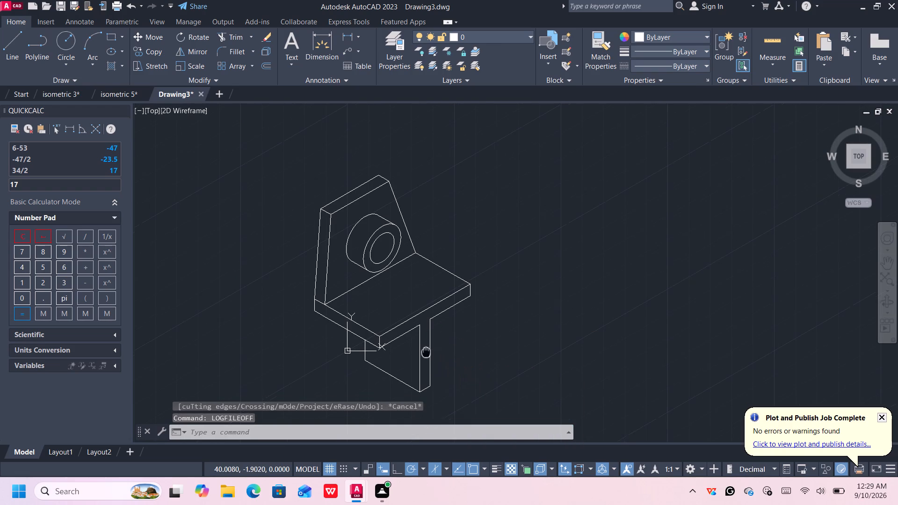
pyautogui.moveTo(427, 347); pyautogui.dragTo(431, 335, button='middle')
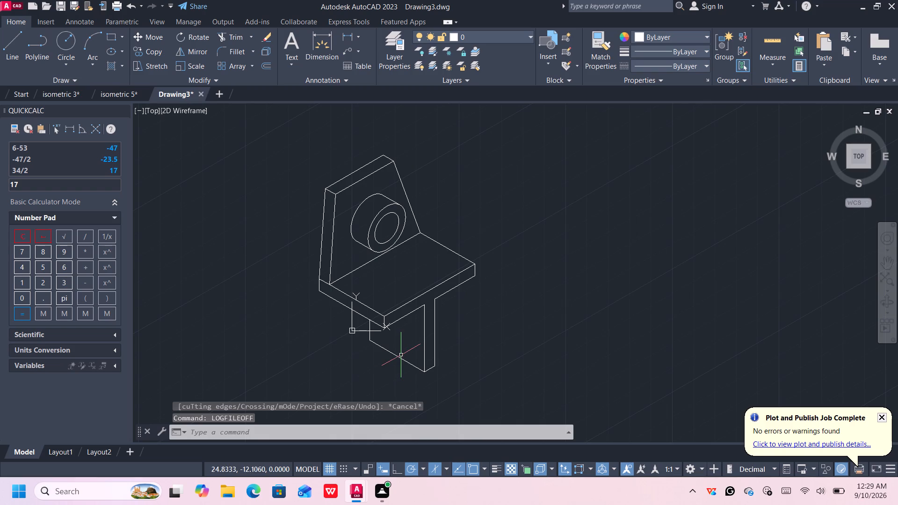
# Save the drawing as "isometric 2" in the isometric mechanical block folder.
pyautogui.hotkey('ctrl', 's')
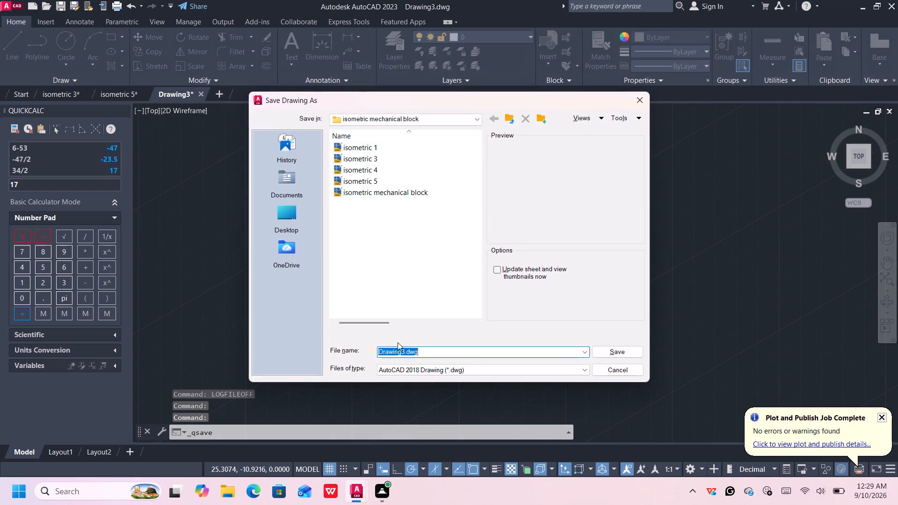
pyautogui.press('BackSpace')
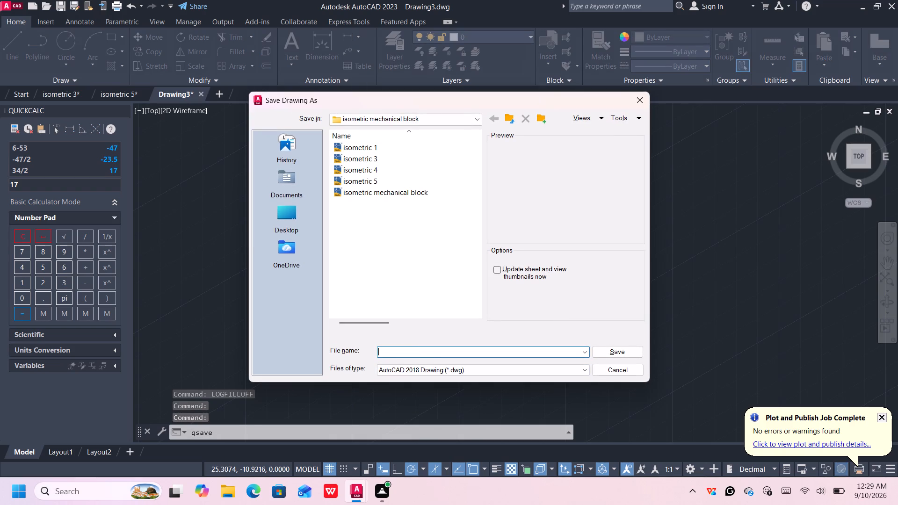
pyautogui.press('i')
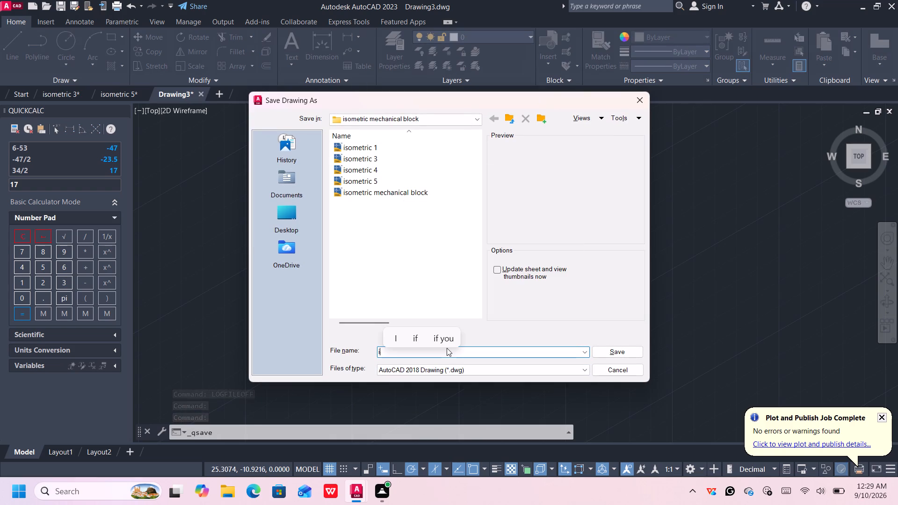
pyautogui.write('so')
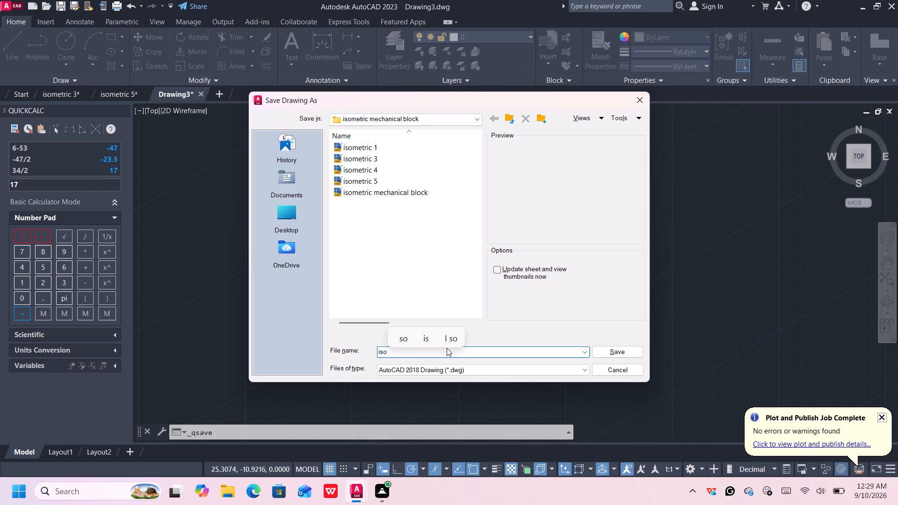
pyautogui.press('m')
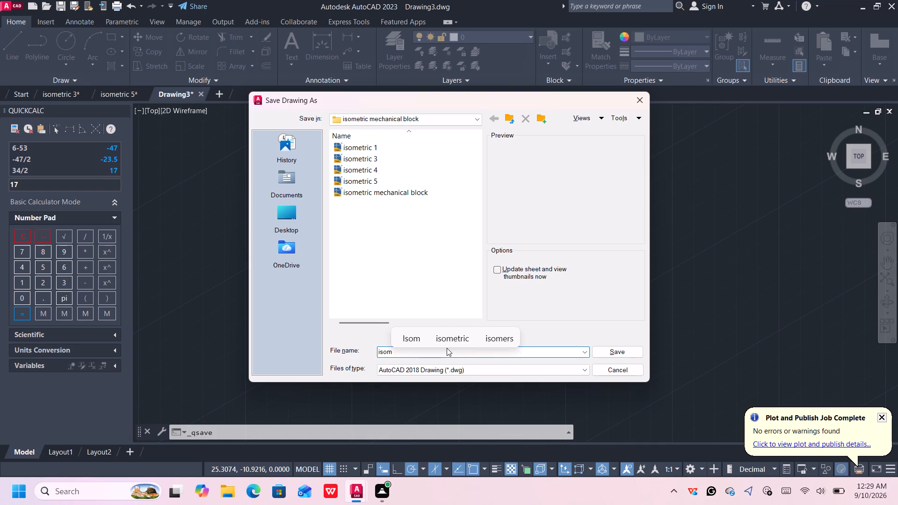
pyautogui.write('etr')
pyautogui.press('i')
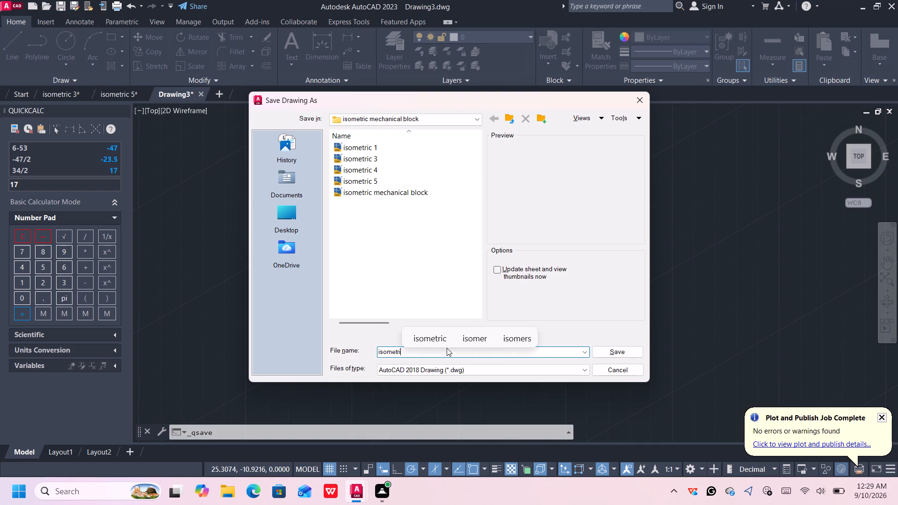
pyautogui.write('c 2')
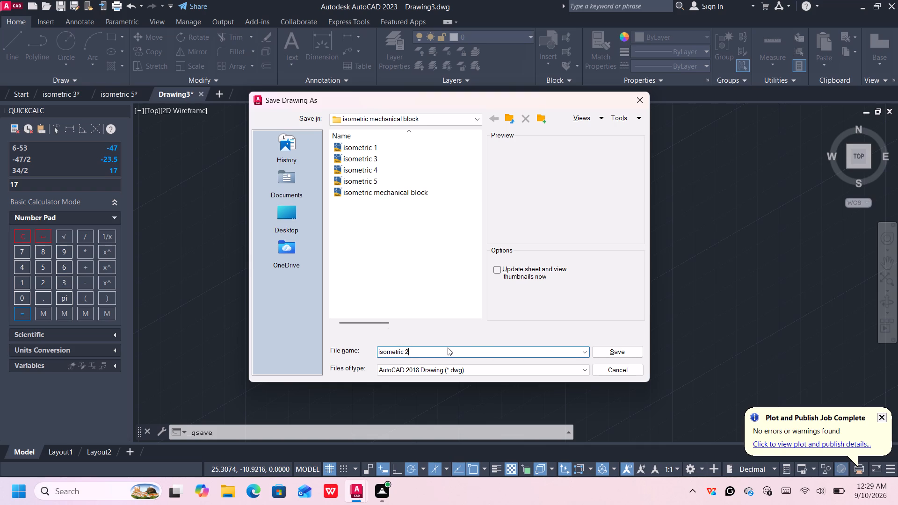
pyautogui.press('Return')
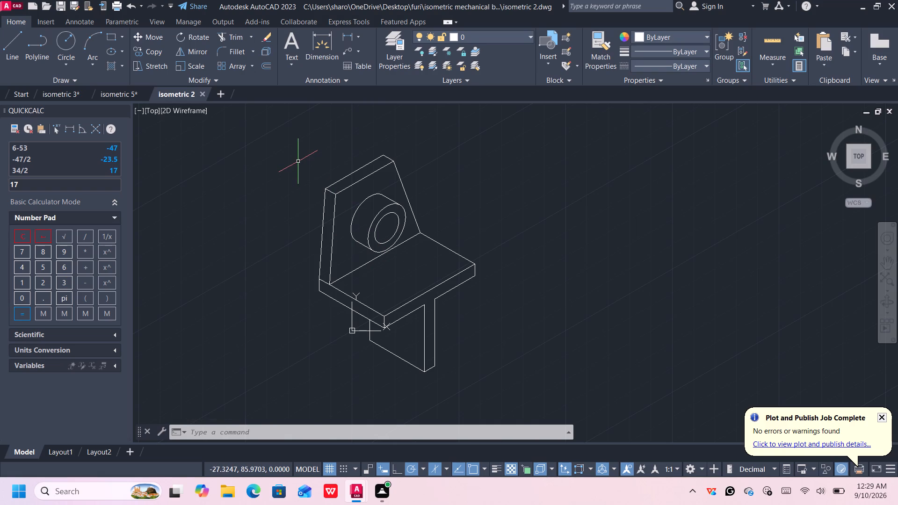
# Turn off isometric drafting so the drawing uses orthographic mode.
pyautogui.click(438, 468)
pyautogui.scroll(1, 400, 247)
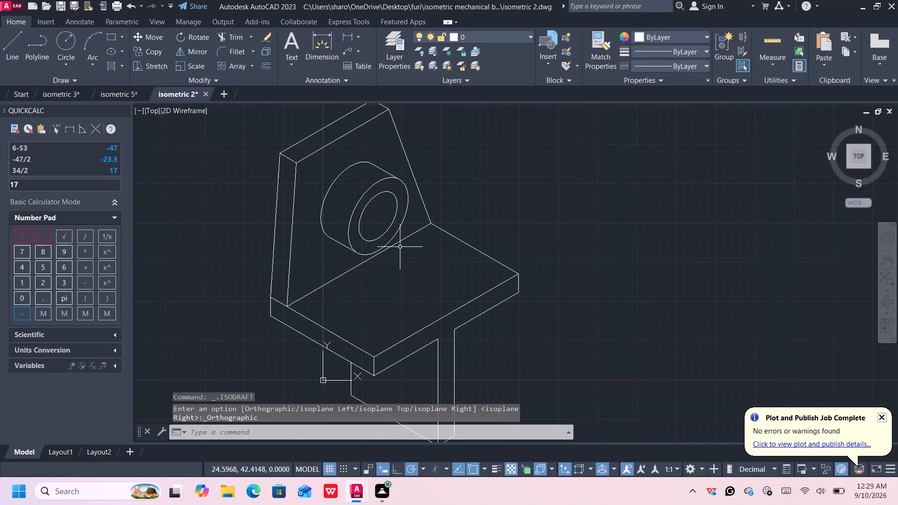
pyautogui.scroll(-1, 400, 246)
# Start a plot of the model and choose DWG To PDF.pc3 as the plotter.
pyautogui.hotkey('ctrl', 'p')
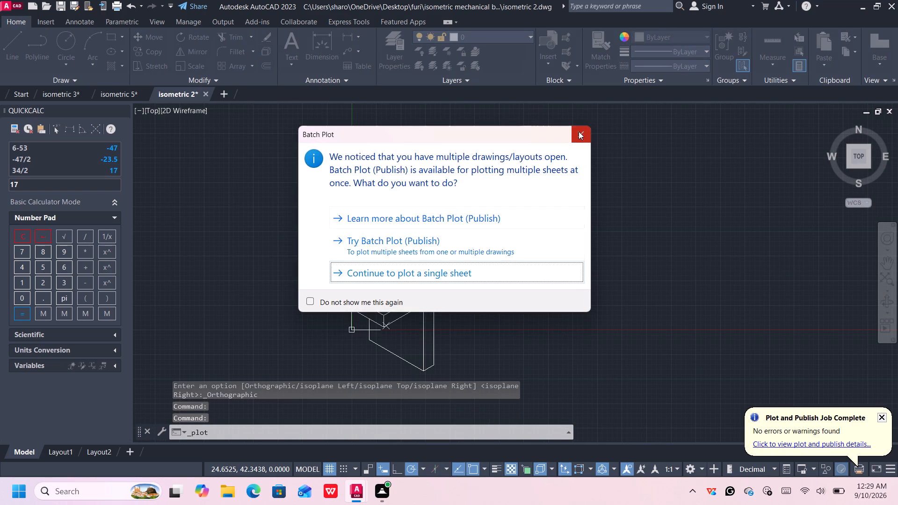
pyautogui.click(579, 131)
pyautogui.hotkey('ctrl', 'p')
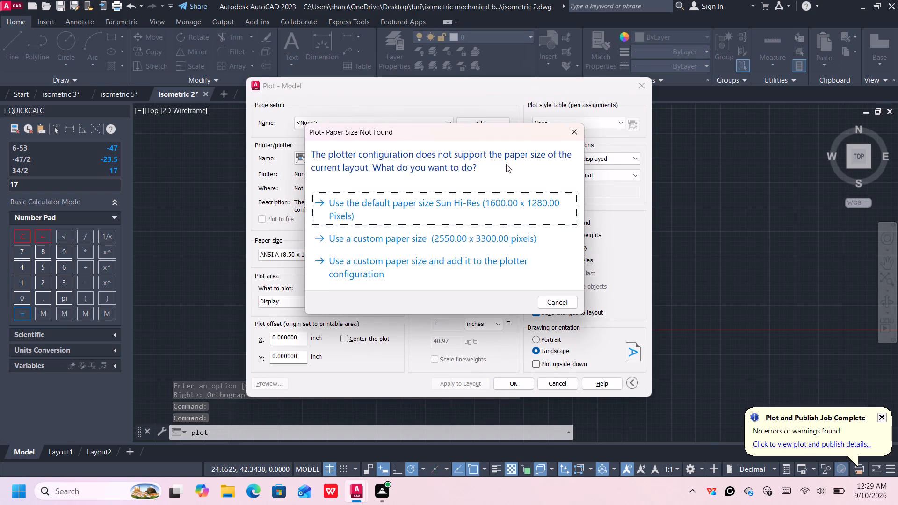
pyautogui.click(571, 132)
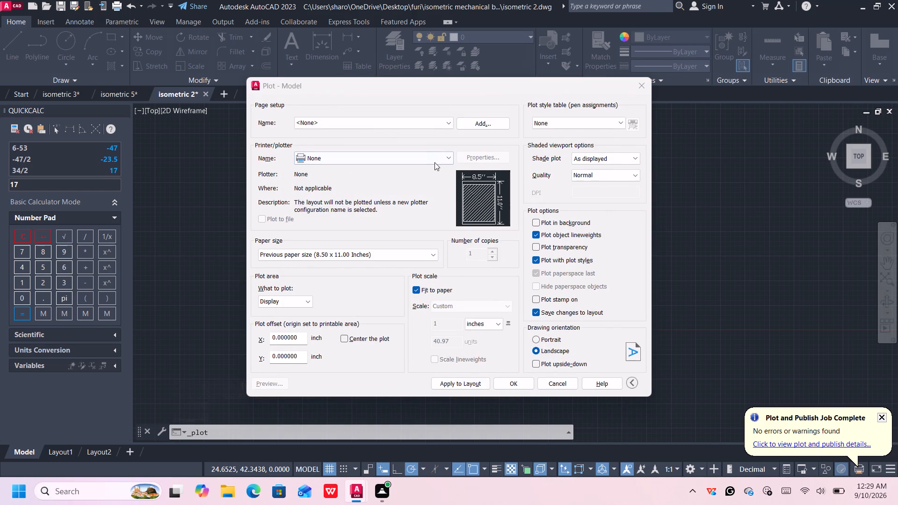
pyautogui.click(434, 163)
pyautogui.click(406, 281)
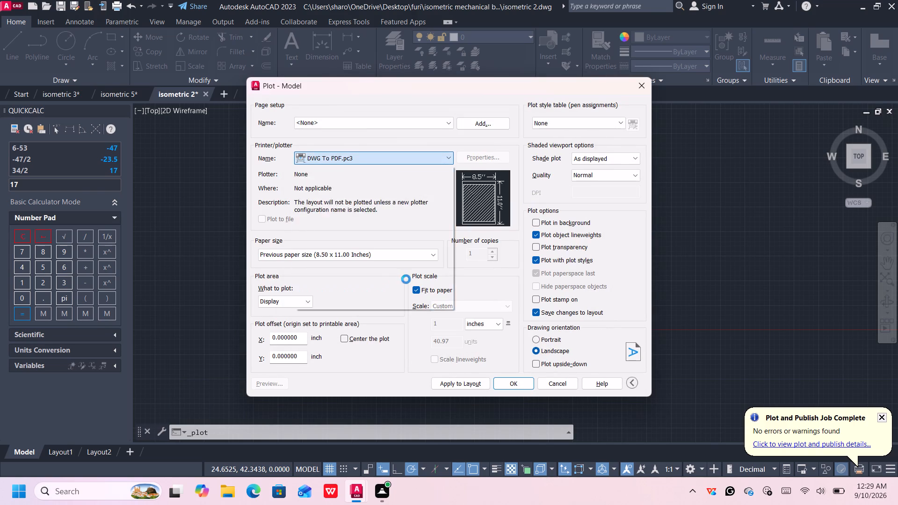
# Configure the plot page as ISO full bleed A4 (210.00 x 297.00 MM), centered and in portrait orientation.
pyautogui.click(391, 254)
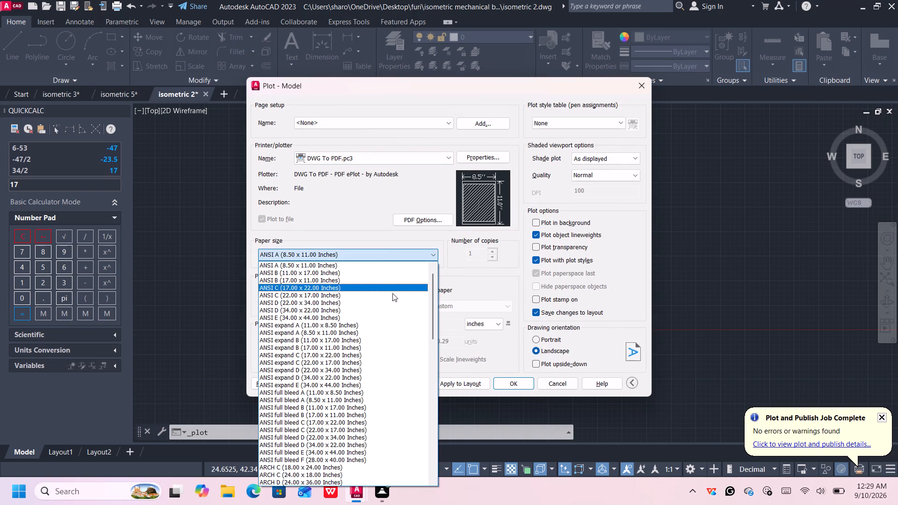
pyautogui.scroll(-16, 377, 308)
pyautogui.scroll(-5, 380, 282)
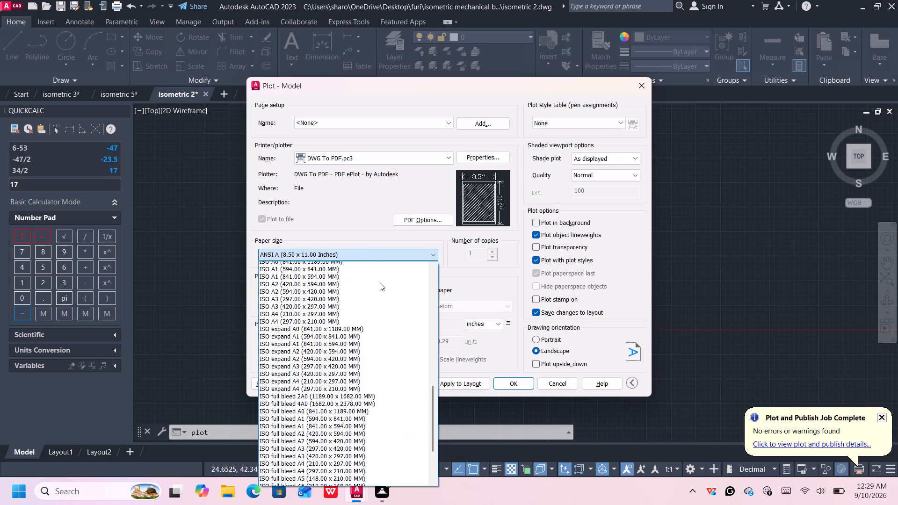
pyautogui.scroll(-1, 380, 282)
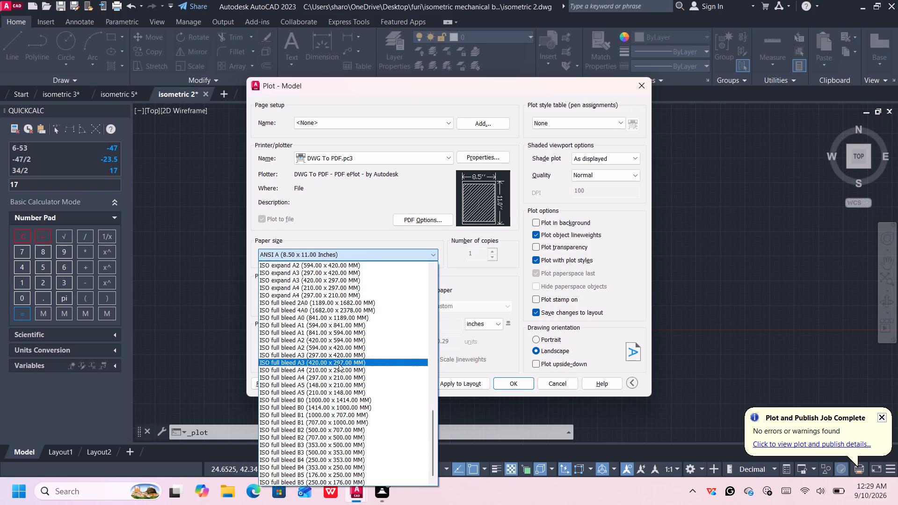
pyautogui.click(340, 367)
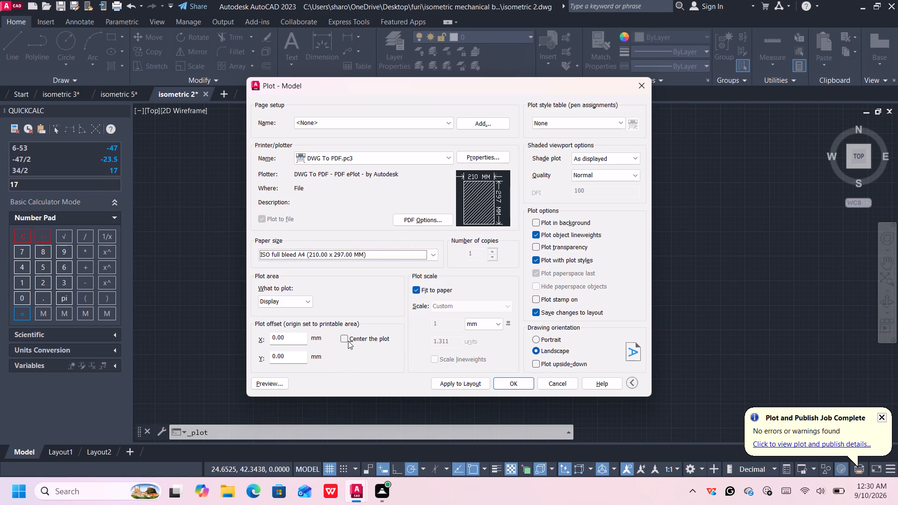
pyautogui.click(347, 341)
pyautogui.click(544, 341)
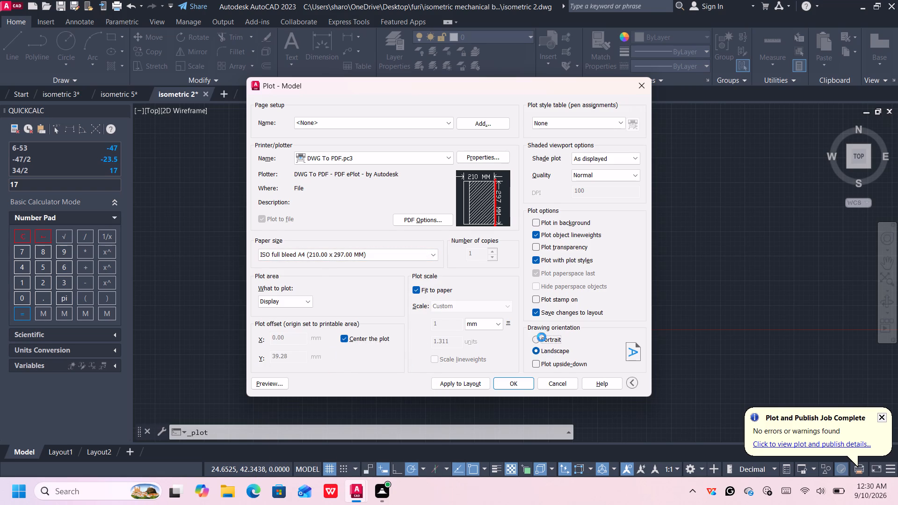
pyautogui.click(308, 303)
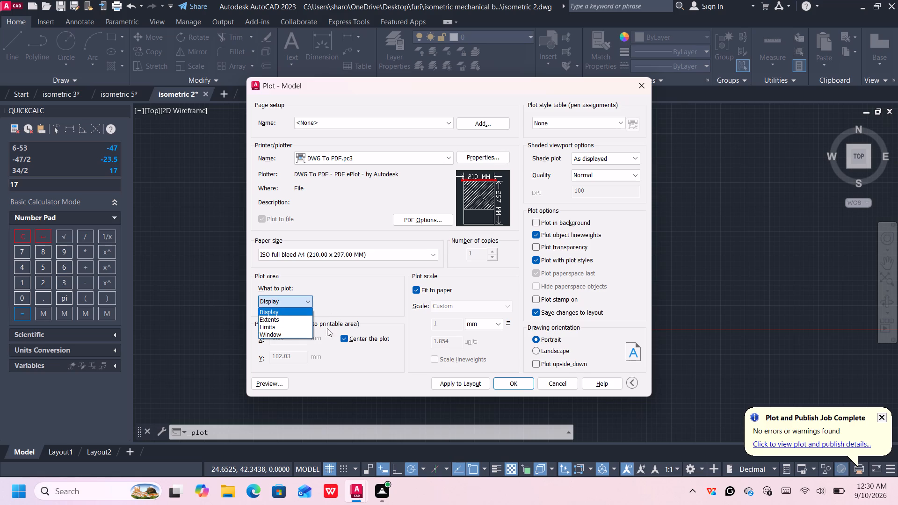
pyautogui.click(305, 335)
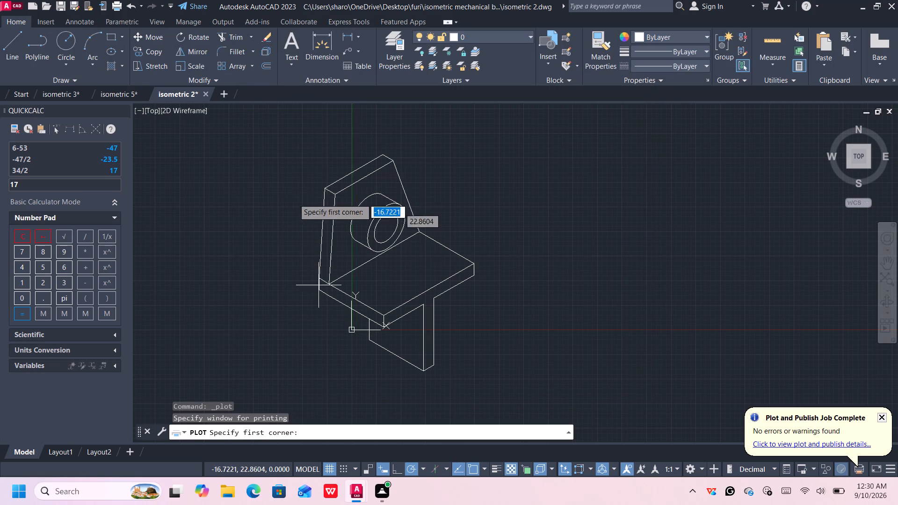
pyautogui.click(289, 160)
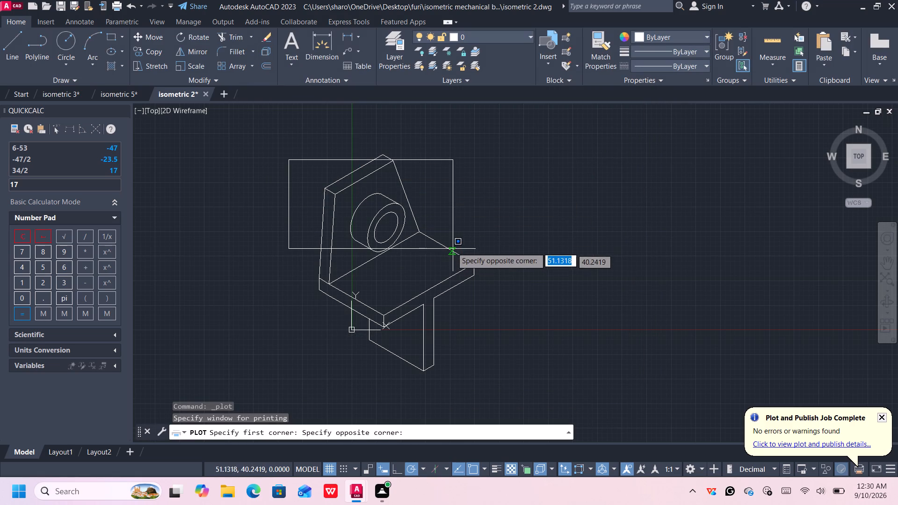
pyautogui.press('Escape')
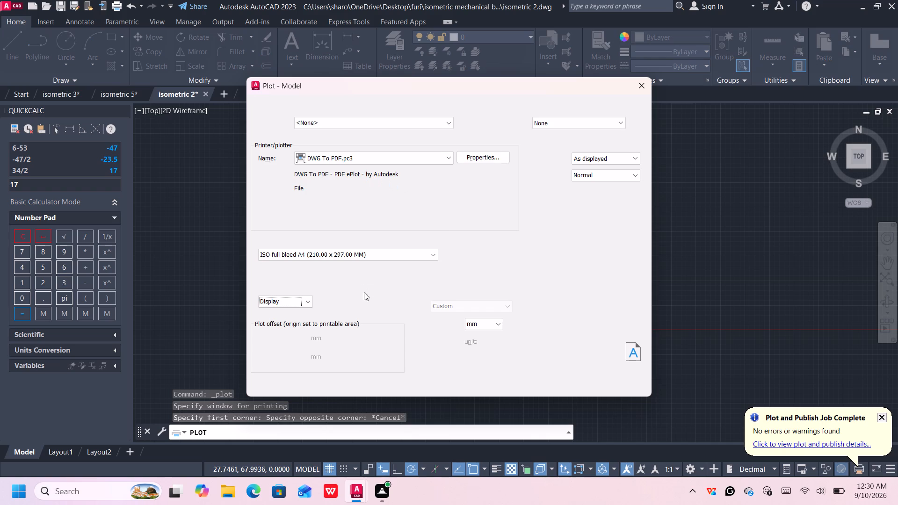
# Set the plot area to a window enclosing the whole isometric part.
pyautogui.click(304, 298)
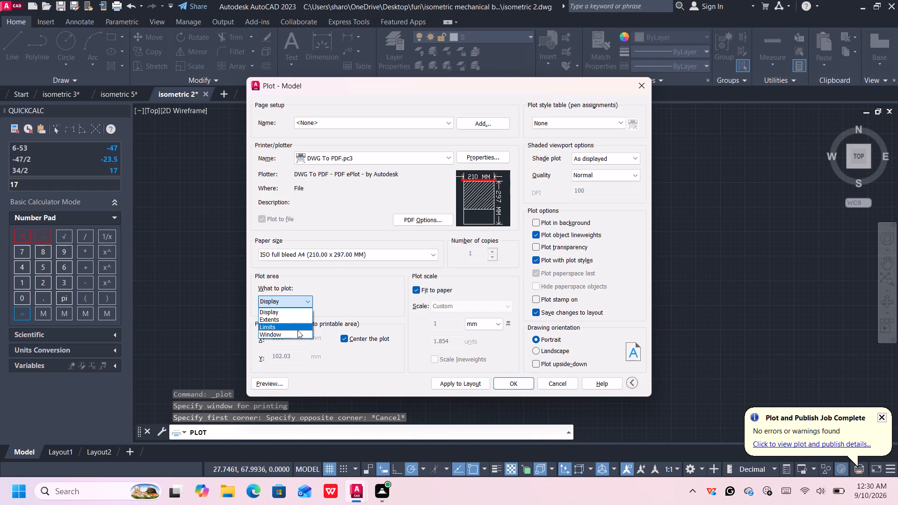
pyautogui.click(297, 333)
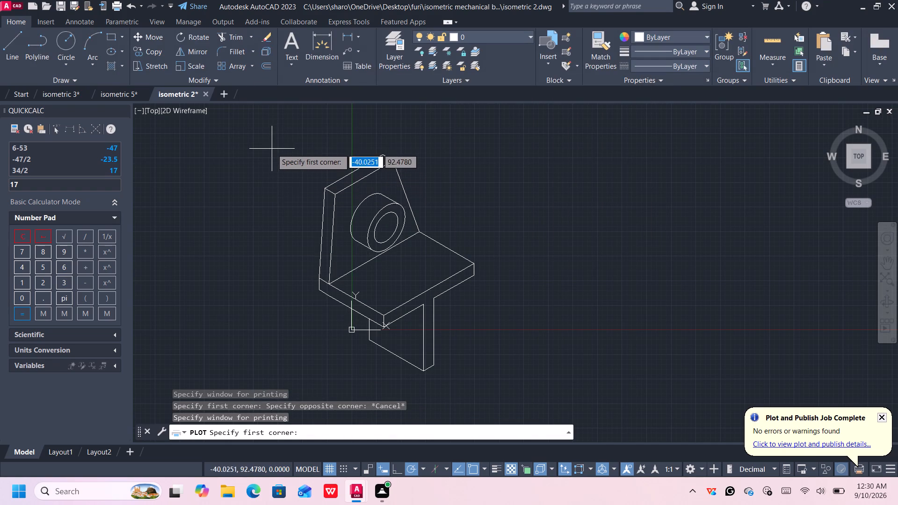
pyautogui.click(267, 152)
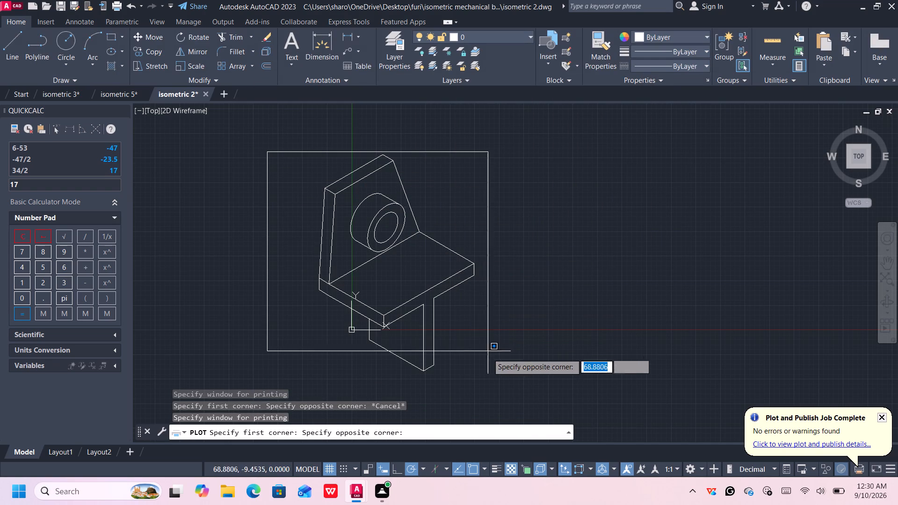
pyautogui.click(496, 385)
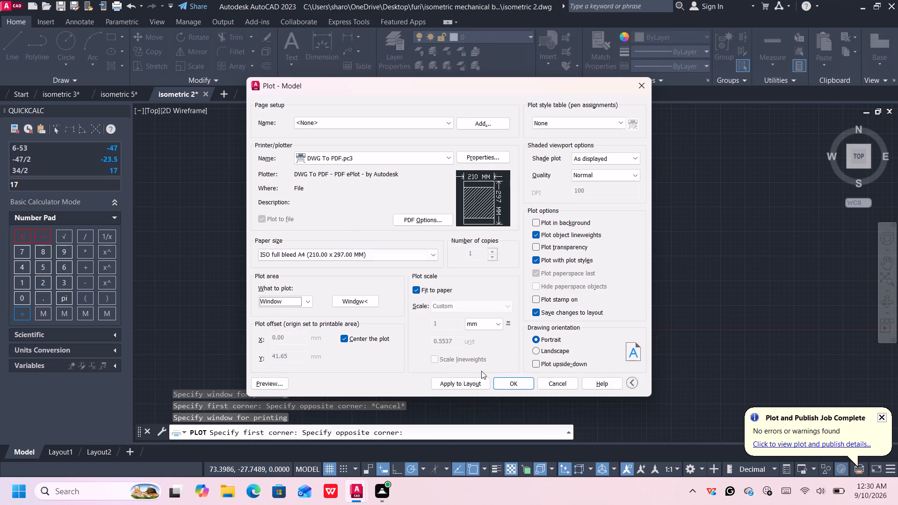
# Plot the drawing to "isometric 2-Model.pdf" in the isometric mechanical block folder.
pyautogui.click(502, 380)
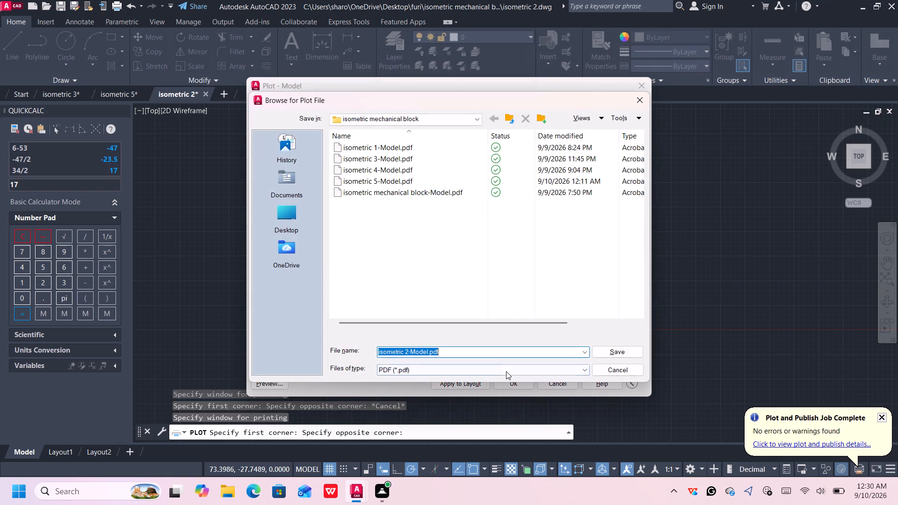
pyautogui.click(606, 353)
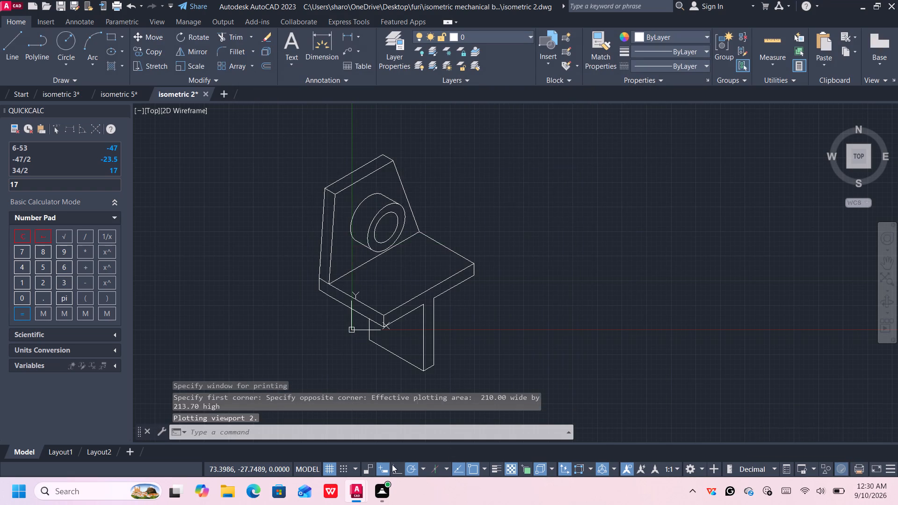